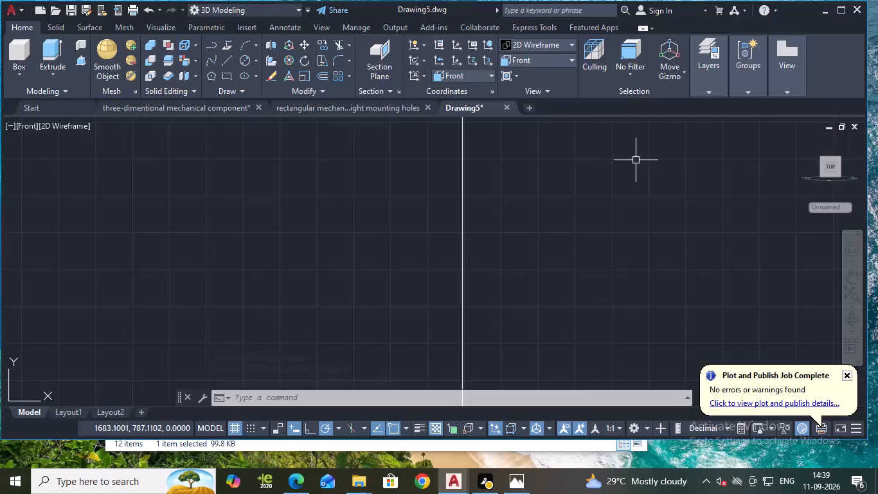
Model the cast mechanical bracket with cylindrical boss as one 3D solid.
Offset the vertical centre line above the channel-shaped base by 5 on both sides.
scroll(443, 282, "down", 1)
scroll(447, 293, "up", 1)
scroll(472, 231, "down", 2)
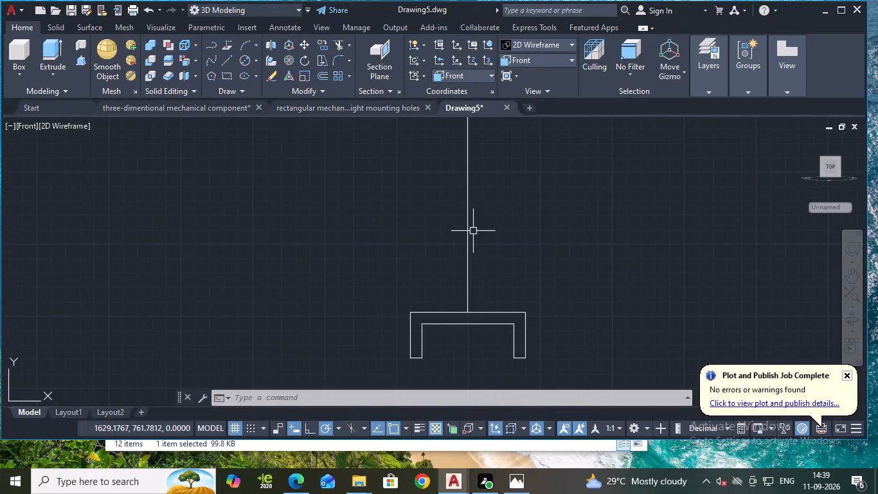
middle_click_drag(473, 231, 523, 215)
scroll(545, 279, "up", 1)
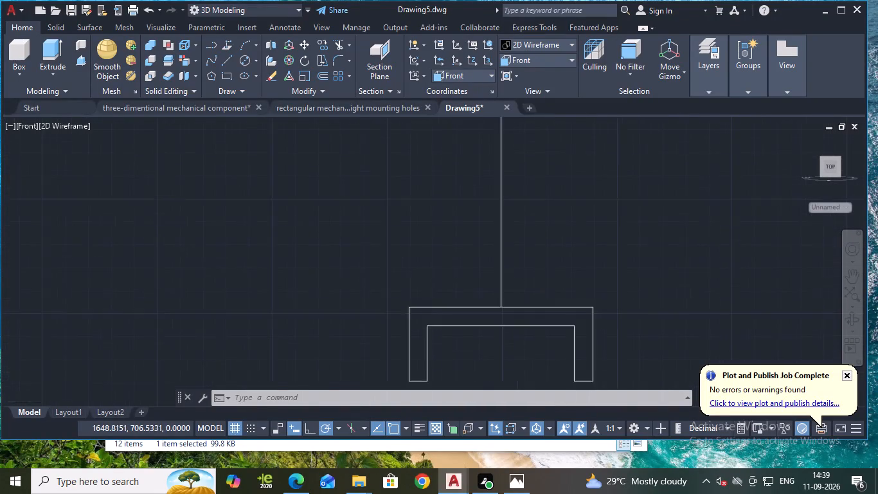
scroll(546, 279, "up", 1)
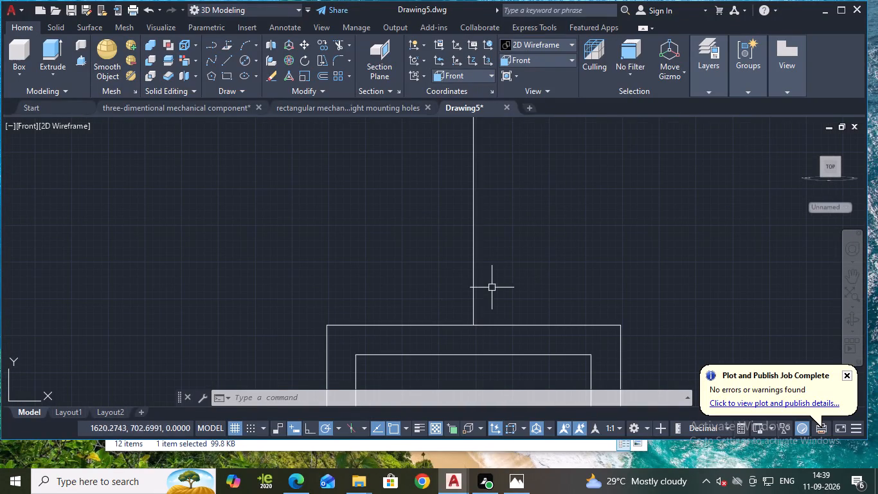
scroll(510, 250, "down", 1)
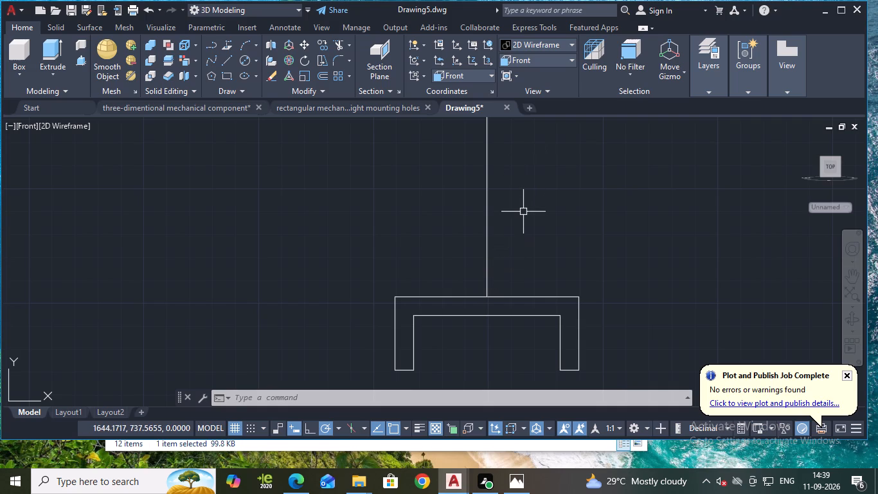
key("o")
key("Return")
key("Return")
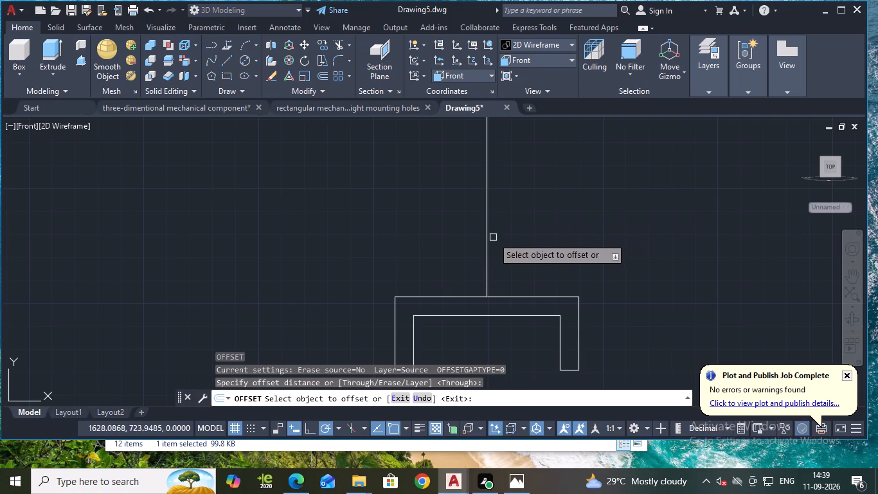
left_click(487, 249)
key("5")
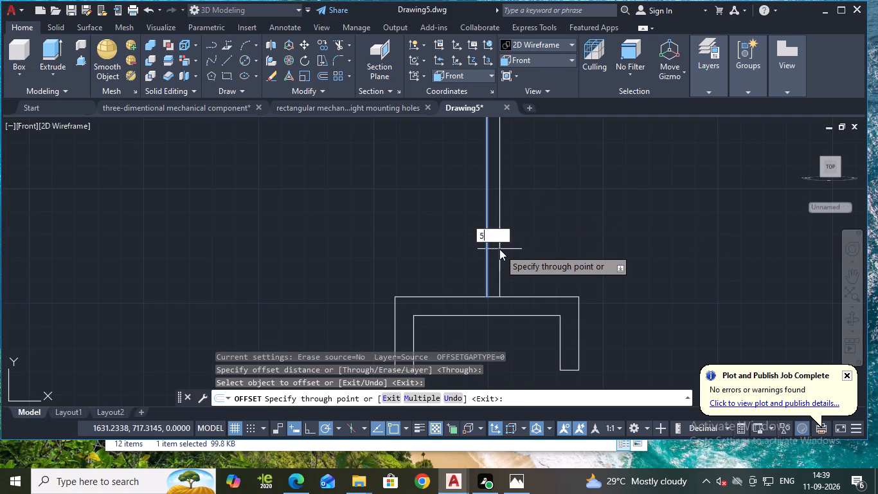
key("Return")
left_click(486, 256)
key("5")
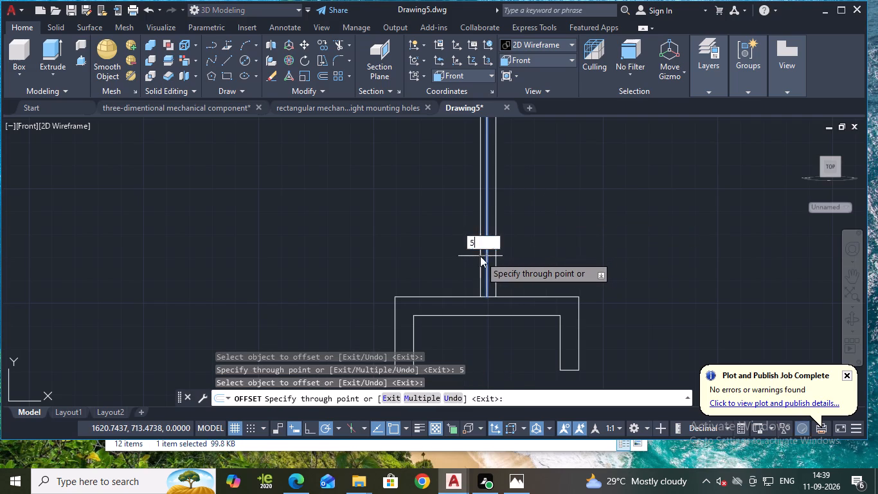
key("Return")
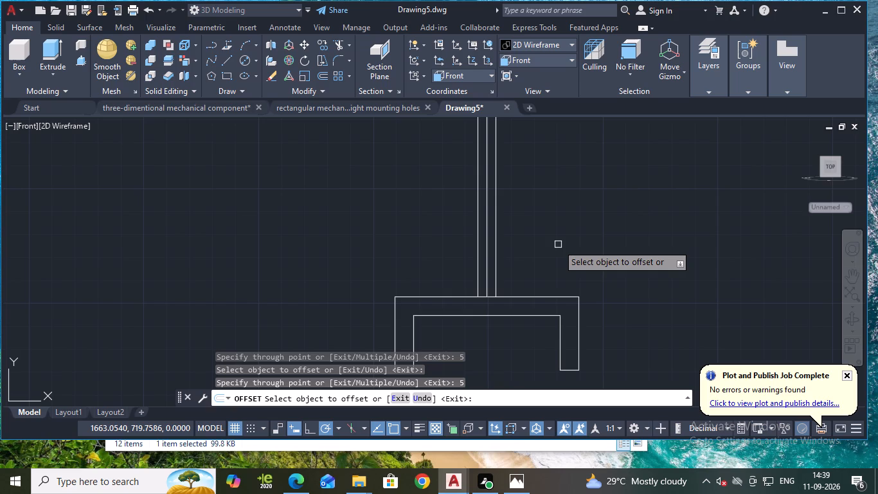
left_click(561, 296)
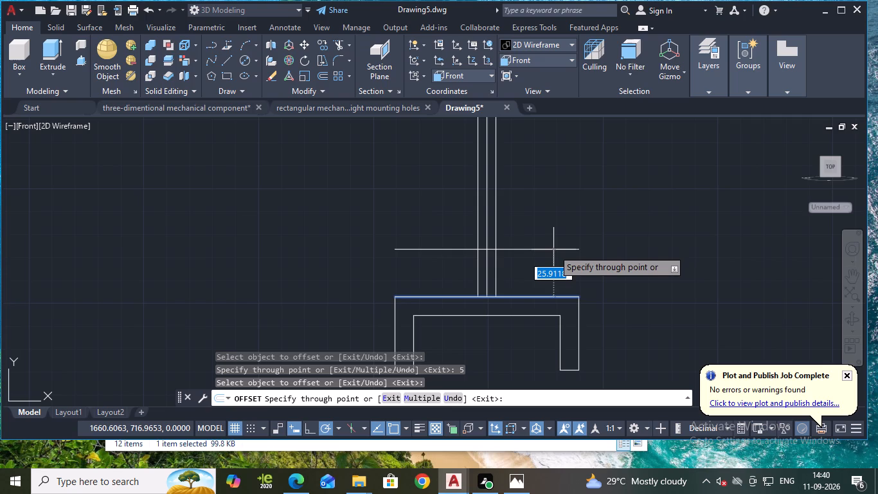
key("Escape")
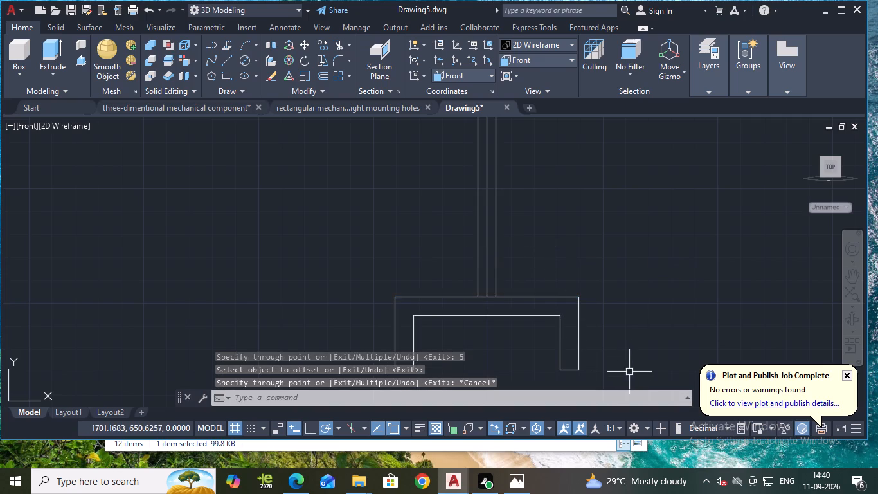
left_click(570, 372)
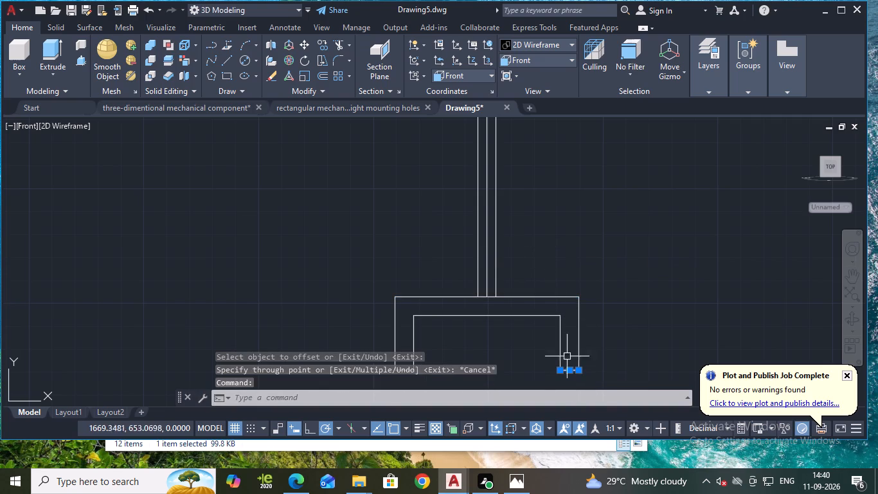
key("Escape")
Offset the bottom edge of the base's right leg upward by 155.
key("o")
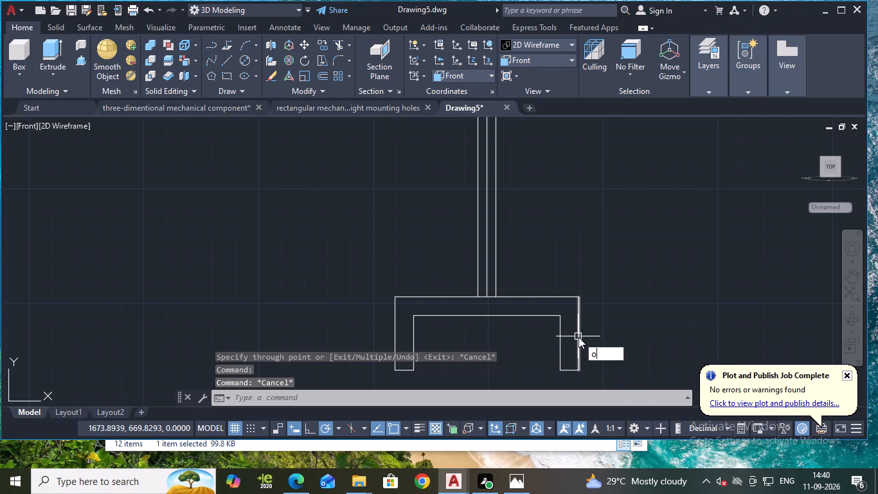
key("Return")
key("Return")
left_click(567, 369)
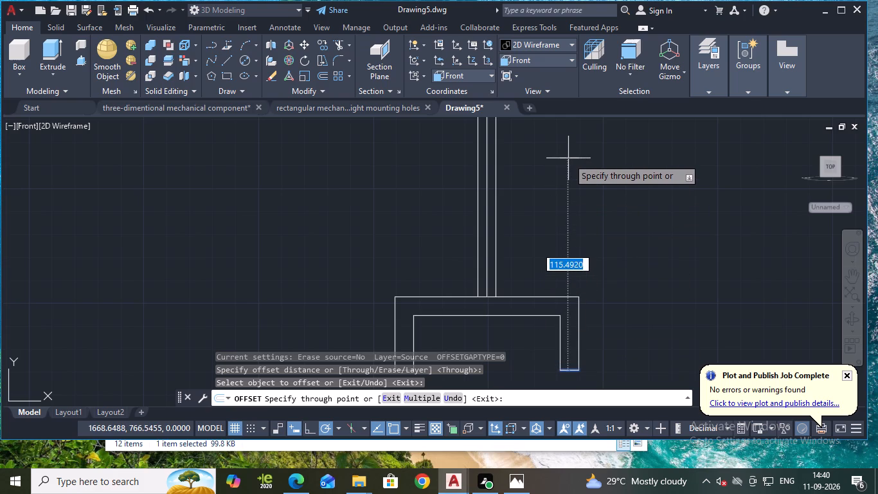
type("155")
key("Return")
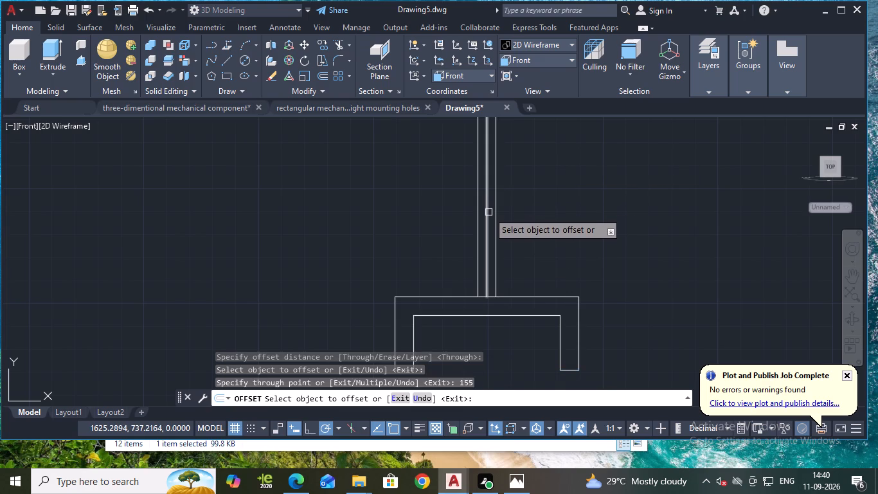
Offset the leftmost of the three vertical lines 40 to the left.
left_click(478, 221)
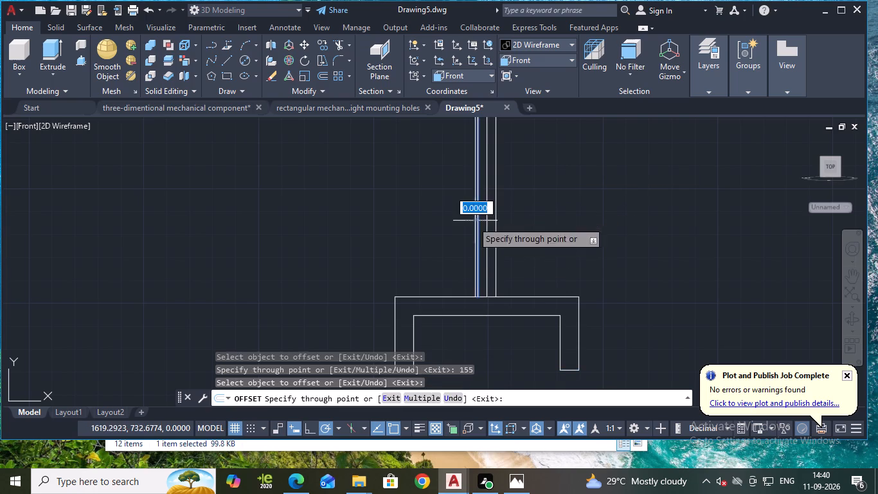
type("40")
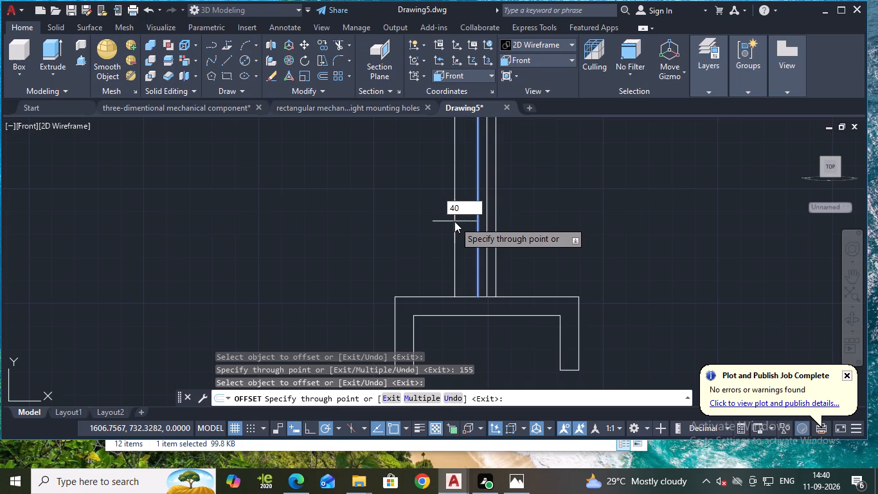
key("Return")
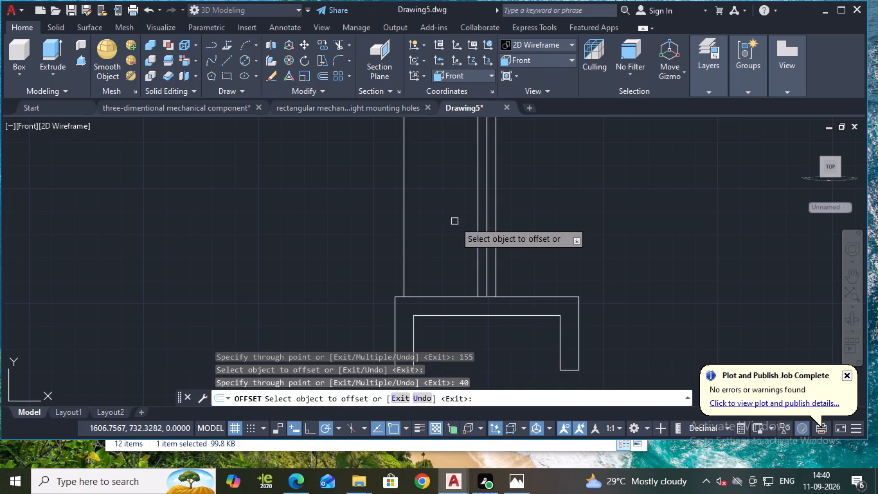
Stretch the left end of the short offset line horizontally across and beyond all the vertical lines.
scroll(454, 221, "down", 2)
middle_click_drag(507, 187, 526, 214)
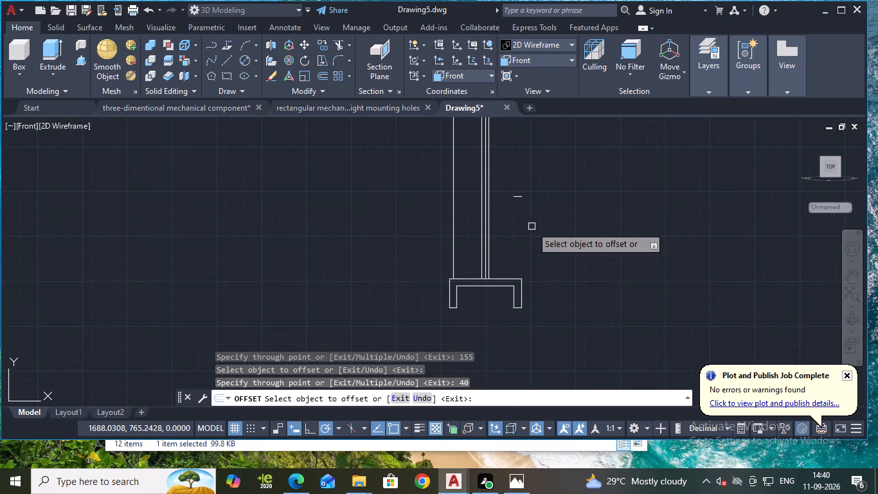
scroll(532, 226, "up", 2)
middle_click_drag(504, 206, 559, 273)
key("Escape")
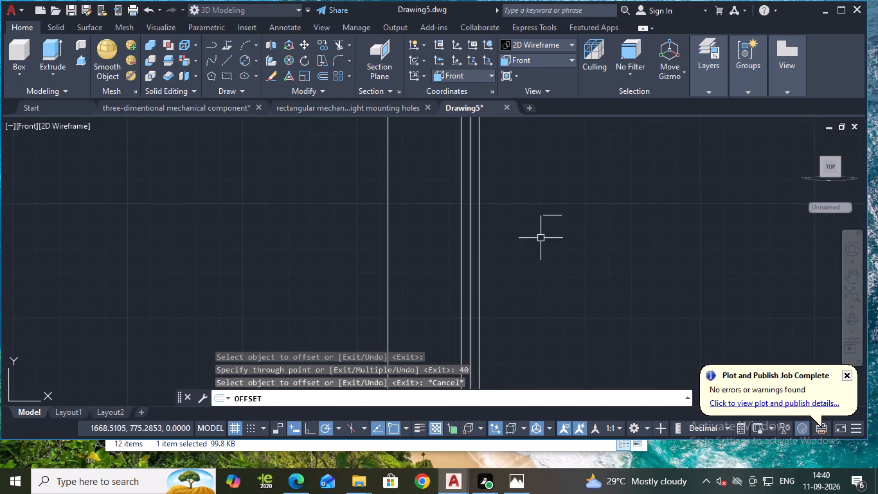
left_click(549, 218)
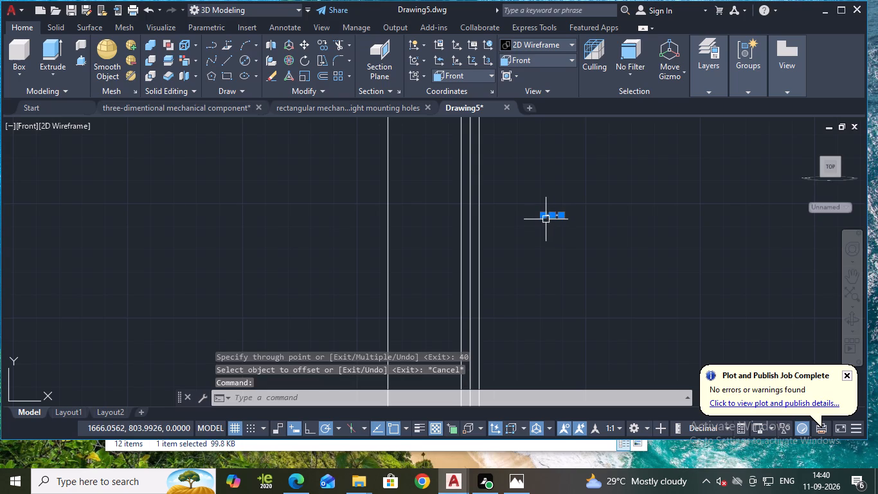
left_click(542, 217)
left_click(271, 217)
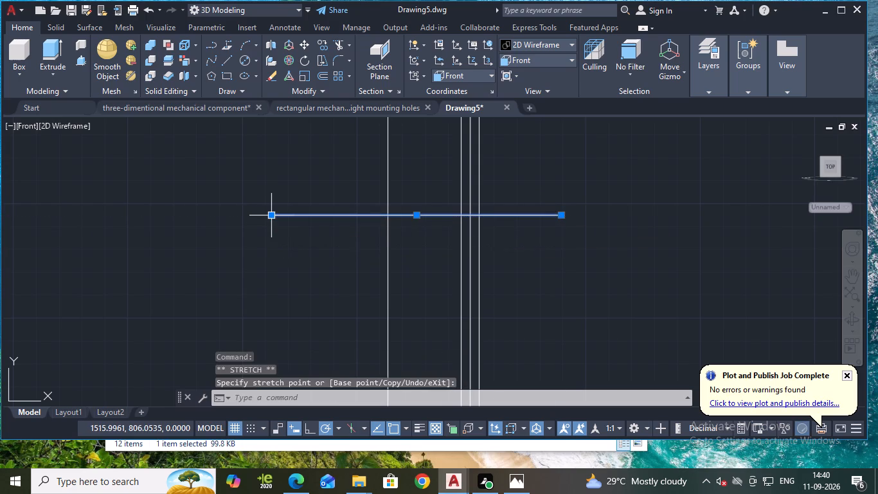
key("Escape")
Draw a circle of diameter 50 centred where the horizontal line crosses the leftmost vertical line.
scroll(636, 259, "down", 1)
scroll(558, 277, "up", 1)
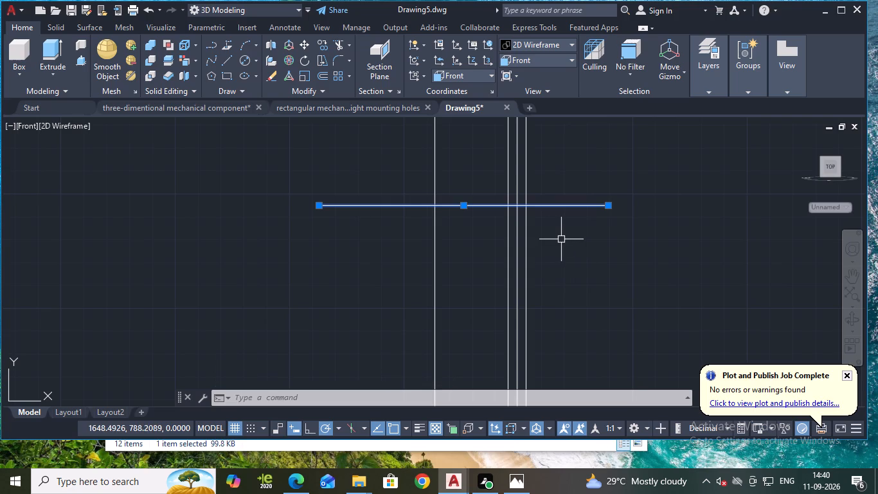
scroll(483, 181, "down", 1)
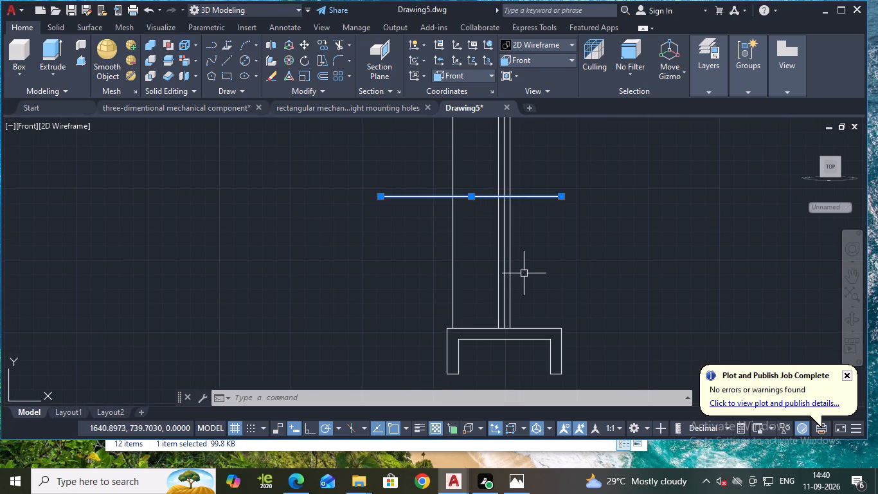
left_click(239, 60)
scroll(446, 202, "up", 2)
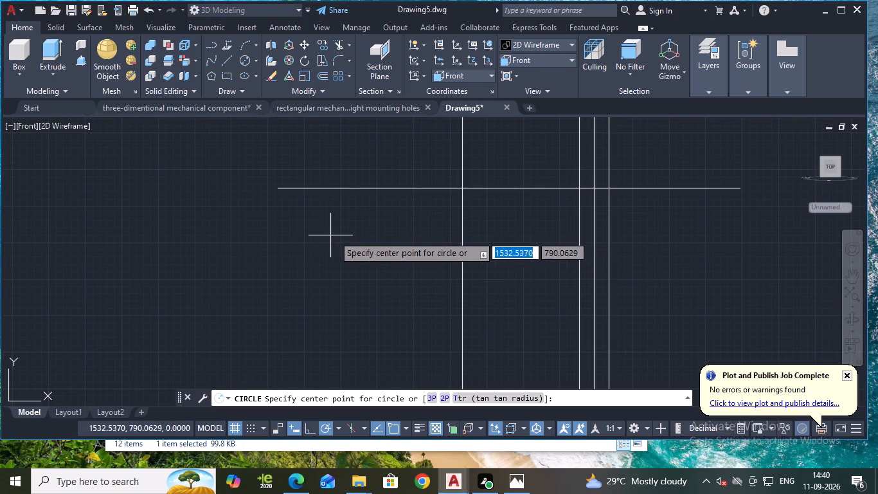
left_click(462, 188)
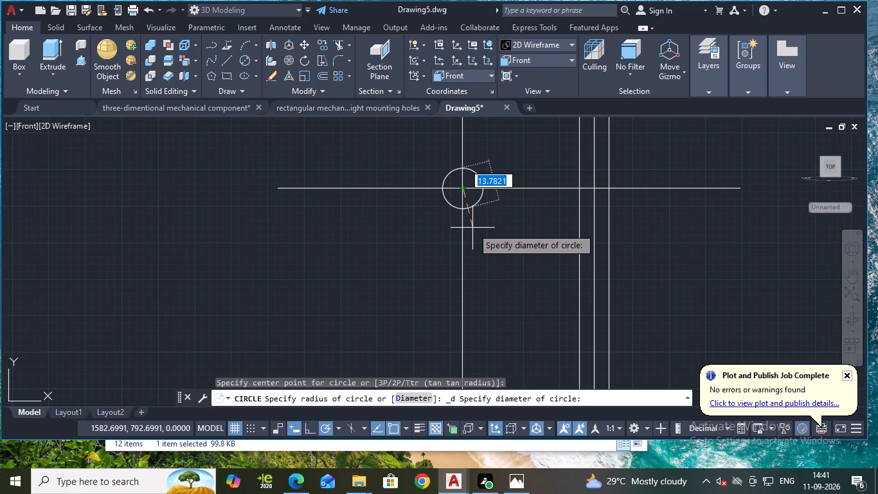
key("d")
key("Return")
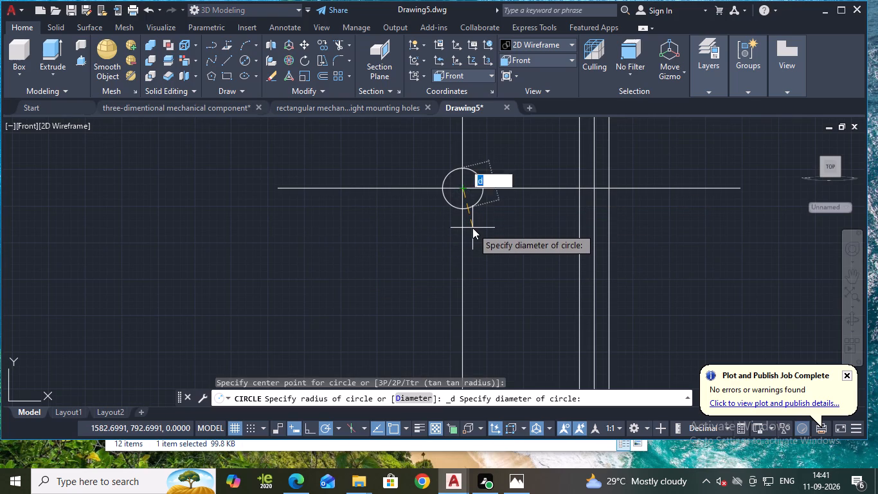
key("5")
key("0")
key("Return")
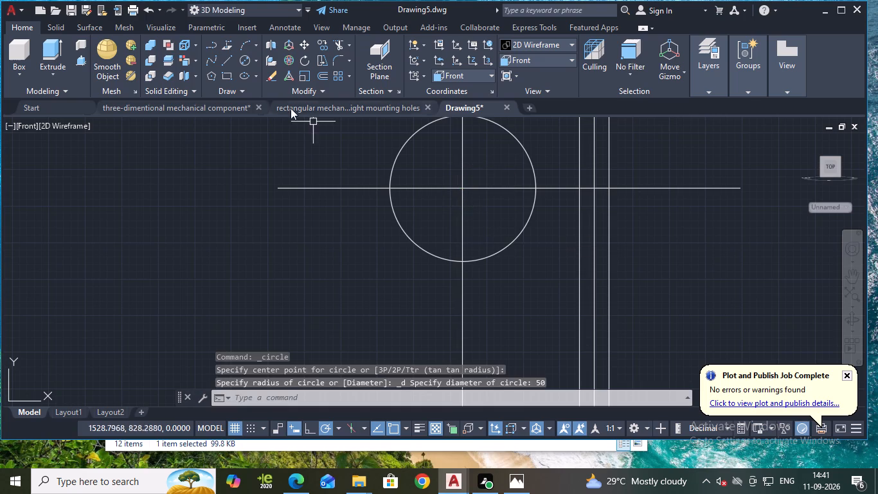
Draw a concentric circle of diameter 40 inside the 50-diameter circle.
key("space")
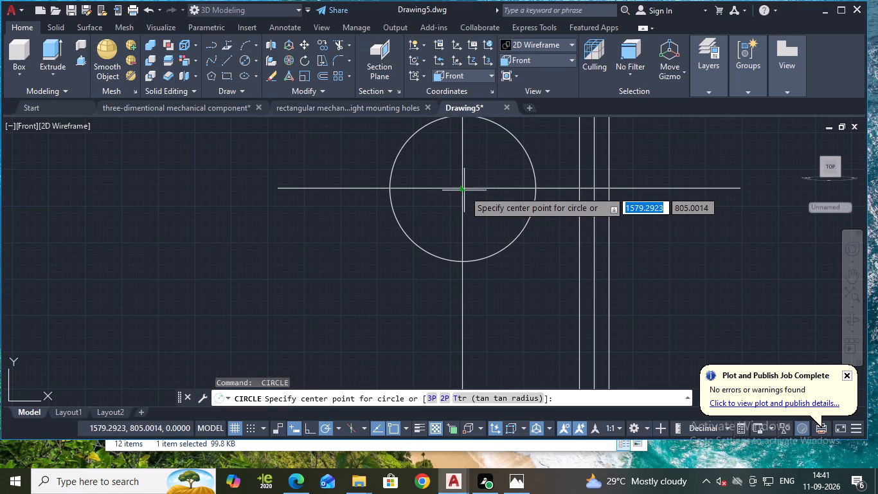
left_click(462, 188)
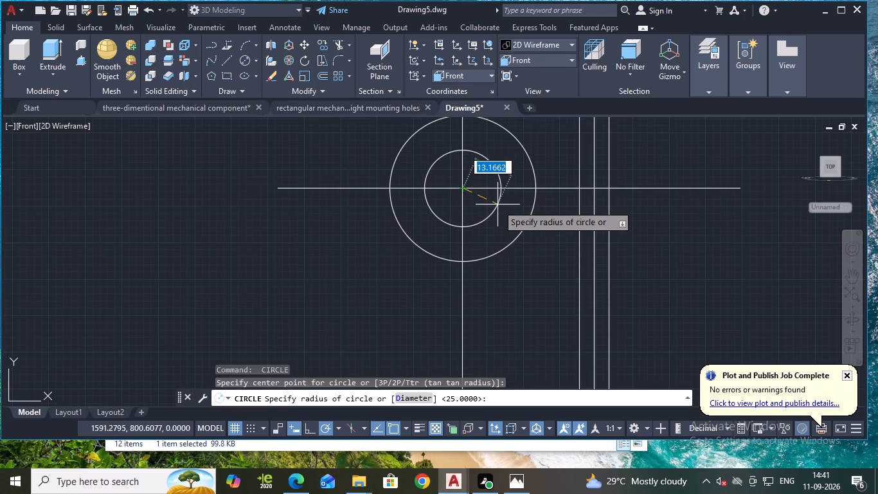
key("d")
key("Return")
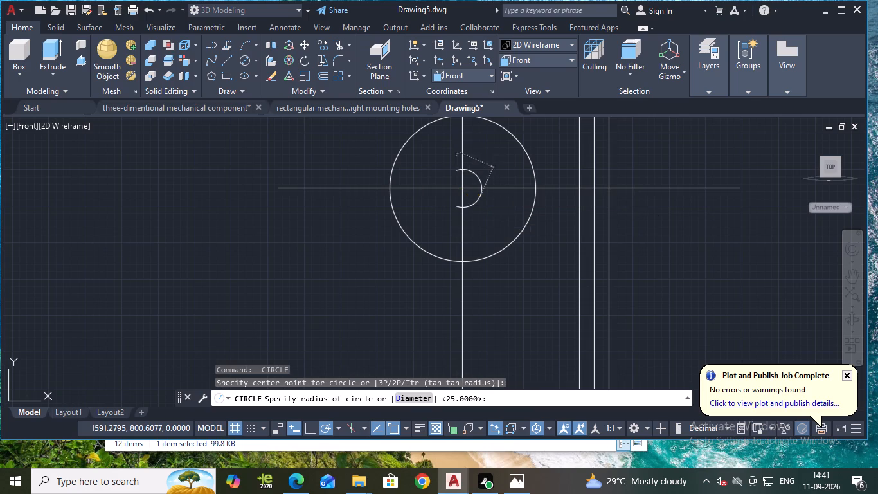
type("40")
key("Return")
Measure the vertical distance from the ring's centre to the bottom of the base with a temporary linear dimension.
scroll(645, 263, "down", 1)
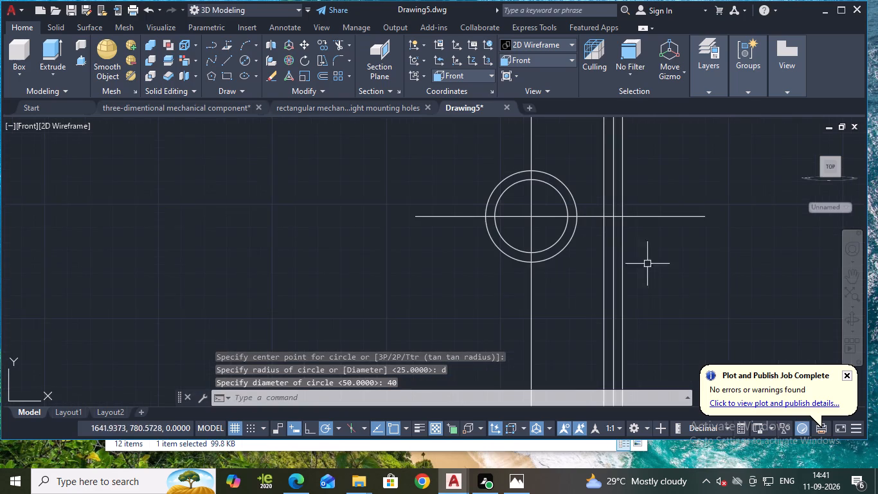
middle_click_drag(655, 264, 588, 262)
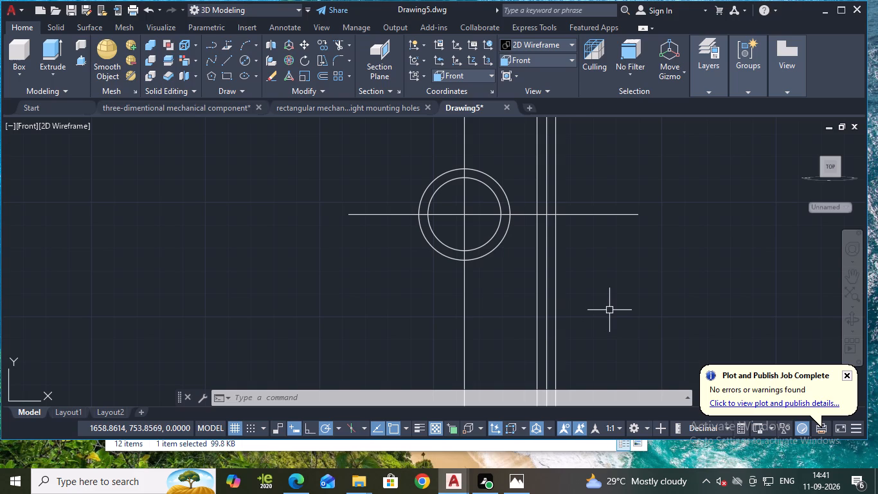
scroll(609, 311, "down", 1)
middle_click_drag(676, 307, 636, 268)
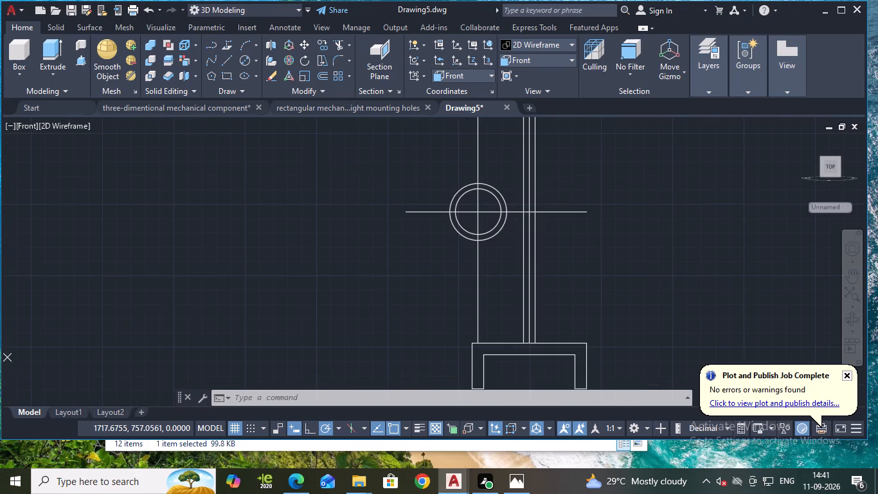
left_click(280, 27)
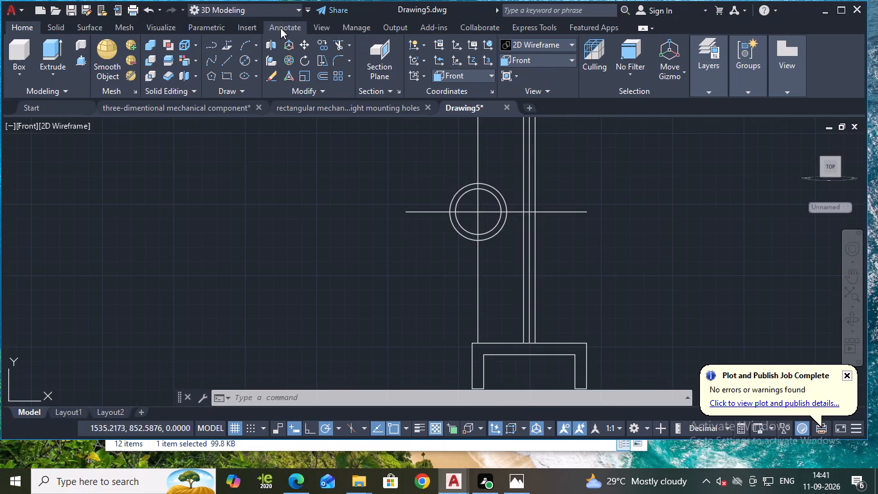
left_click(248, 73)
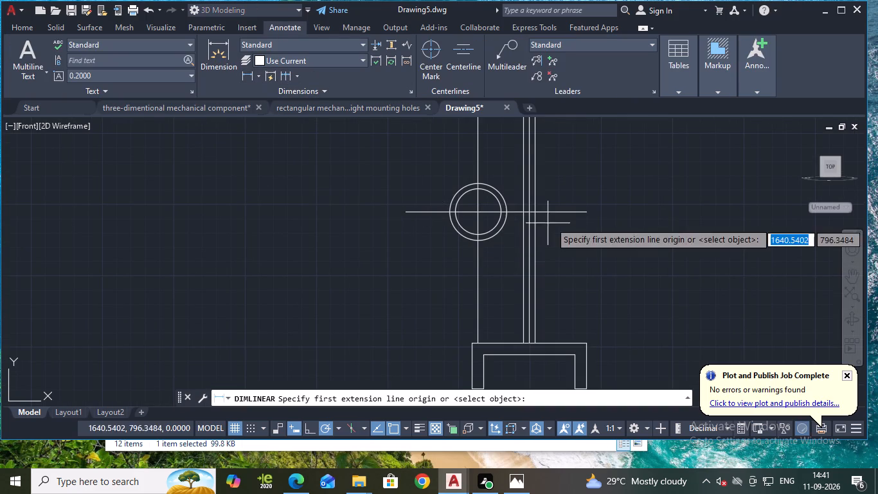
left_click(476, 212)
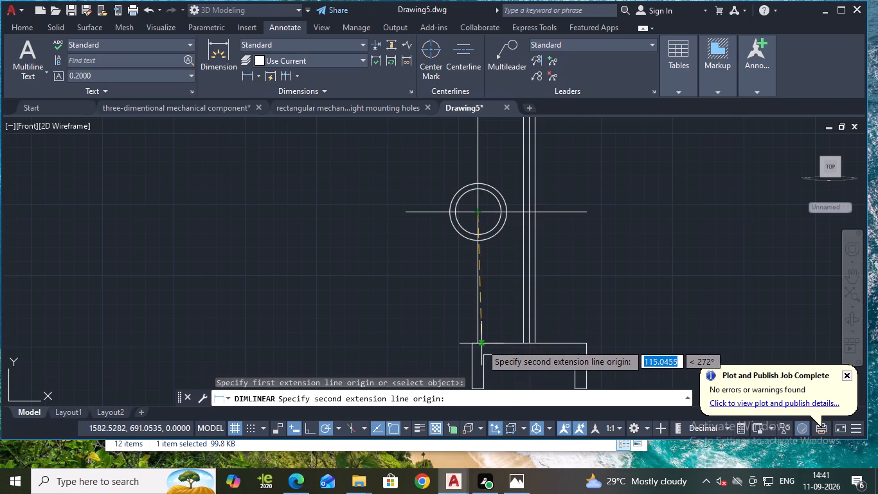
middle_click_drag(477, 368, 484, 325)
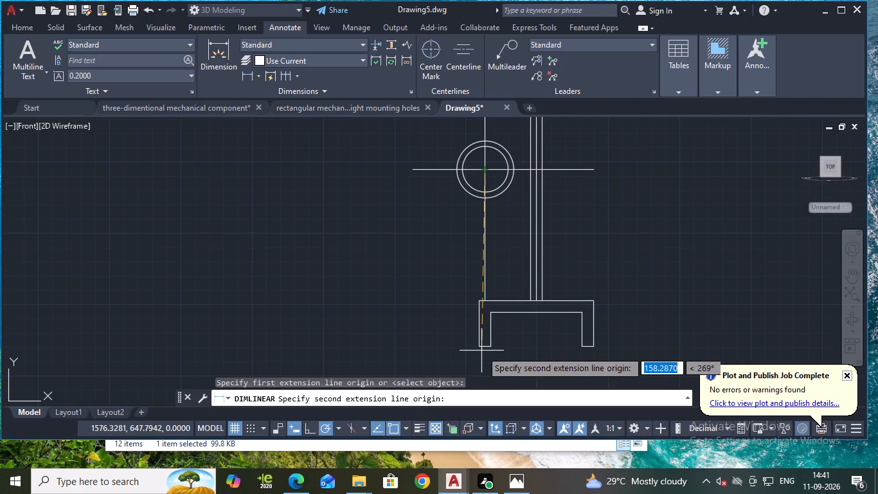
left_click(485, 347)
scroll(457, 340, "up", 2)
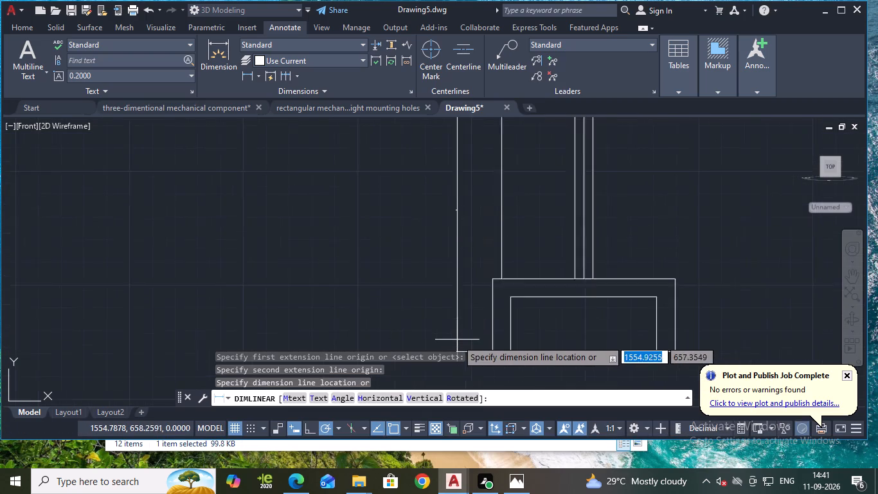
middle_click_drag(457, 329, 457, 395)
scroll(457, 395, "up", 2)
scroll(456, 324, "up", 1)
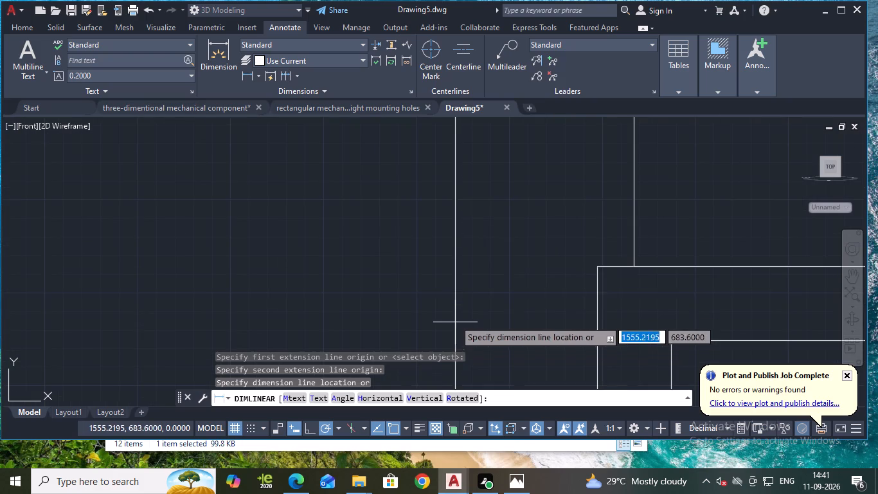
scroll(467, 178, "up", 2)
middle_click_drag(467, 178, 397, 412)
scroll(484, 289, "down", 2)
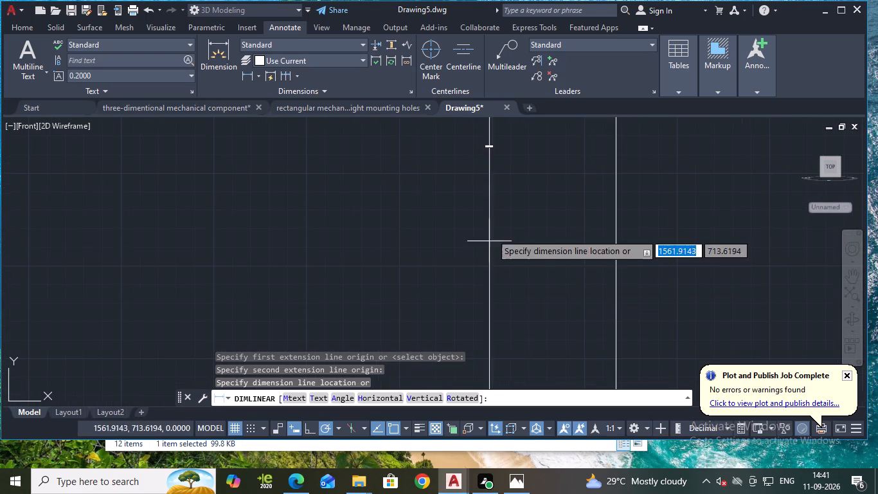
scroll(492, 194, "up", 1)
middle_click_drag(492, 194, 472, 316)
scroll(472, 306, "up", 2)
scroll(472, 305, "down", 2)
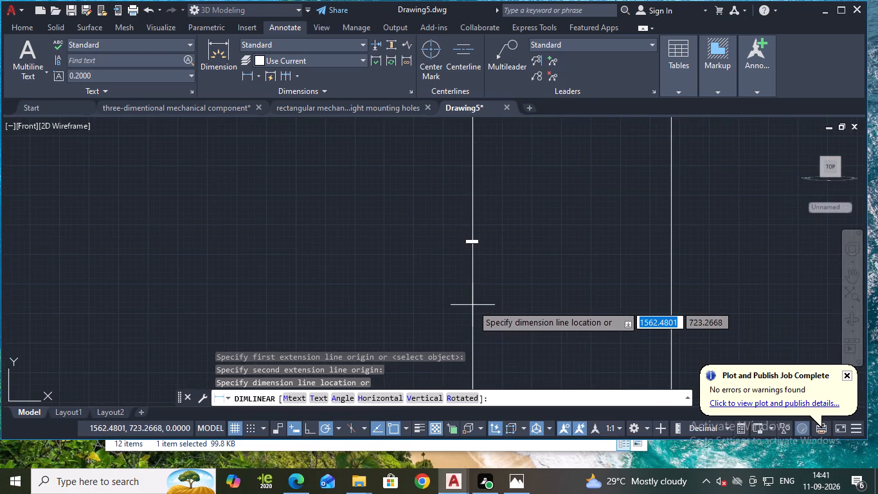
scroll(472, 306, "down", 4)
key("Escape")
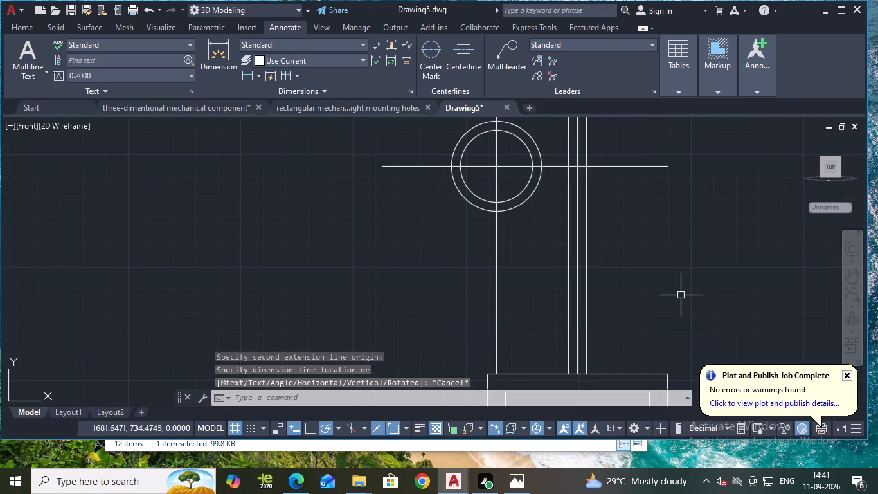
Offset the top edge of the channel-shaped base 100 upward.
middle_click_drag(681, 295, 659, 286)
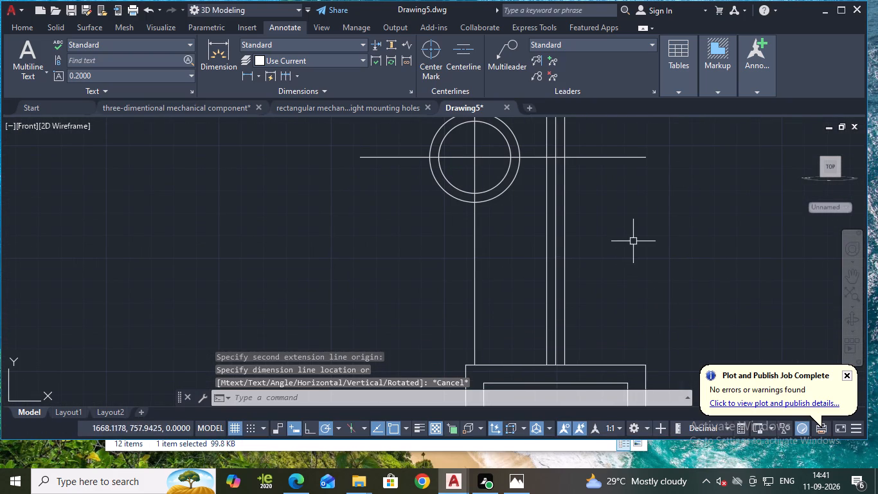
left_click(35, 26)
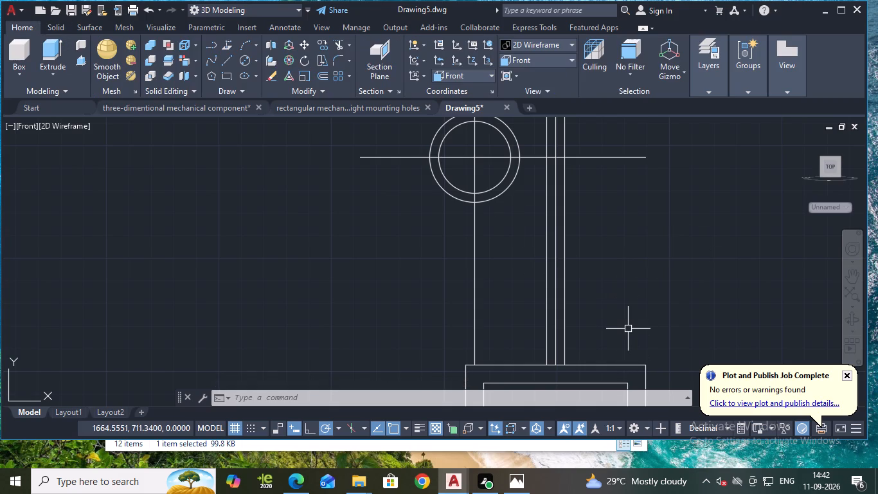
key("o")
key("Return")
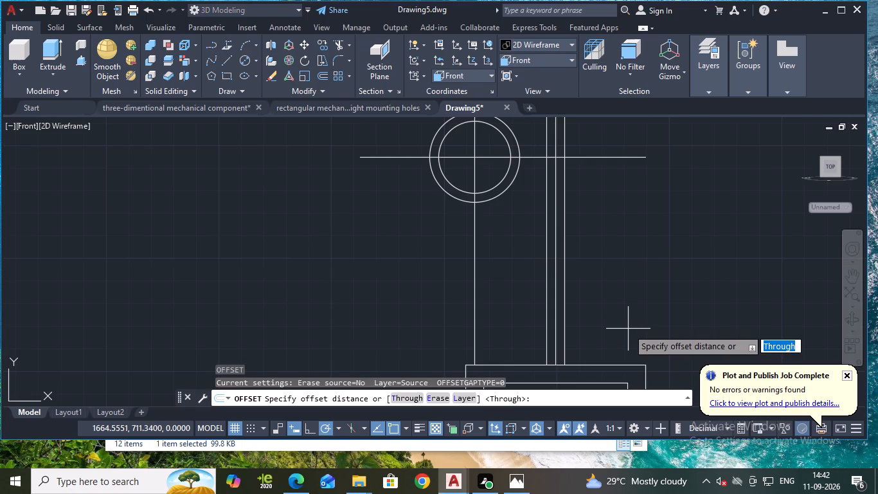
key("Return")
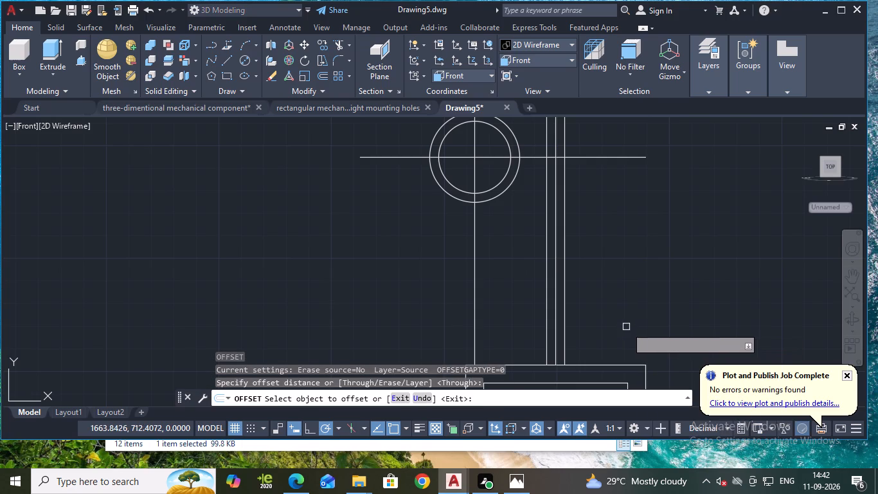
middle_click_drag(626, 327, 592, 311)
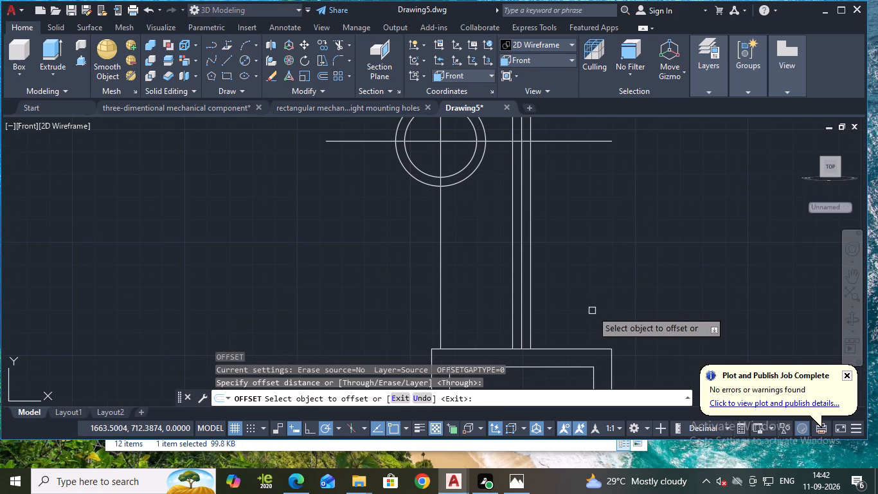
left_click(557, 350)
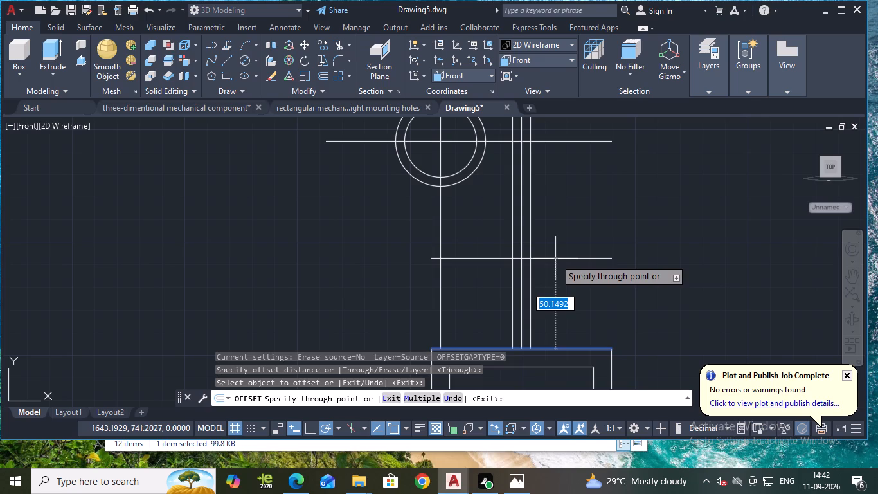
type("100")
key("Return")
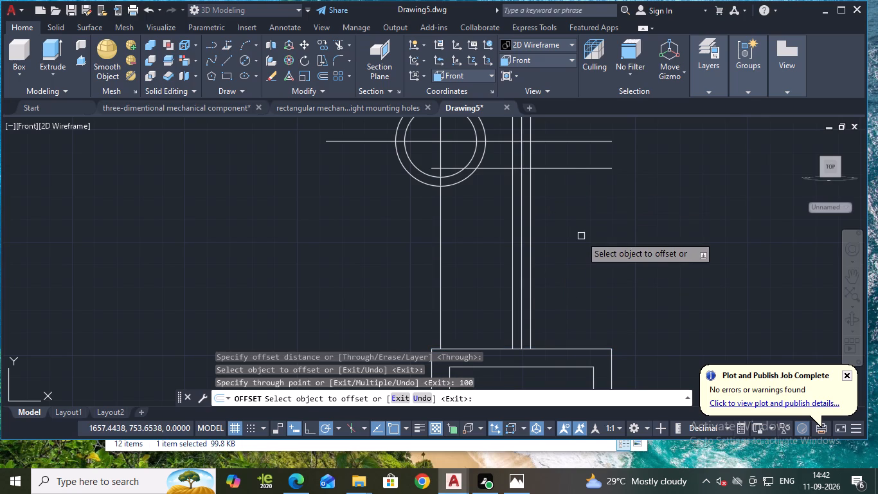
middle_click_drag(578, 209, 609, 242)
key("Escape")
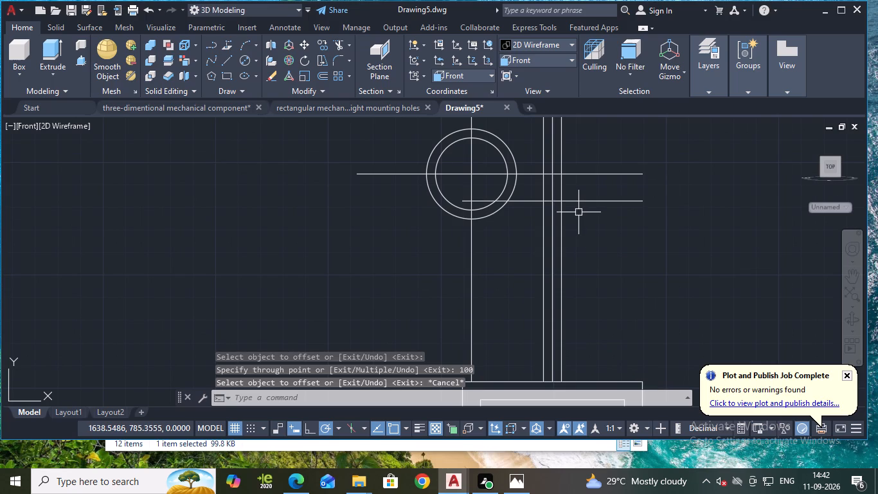
Offset the horizontal line through the ring's centre 10 downward.
scroll(564, 181, "up", 1)
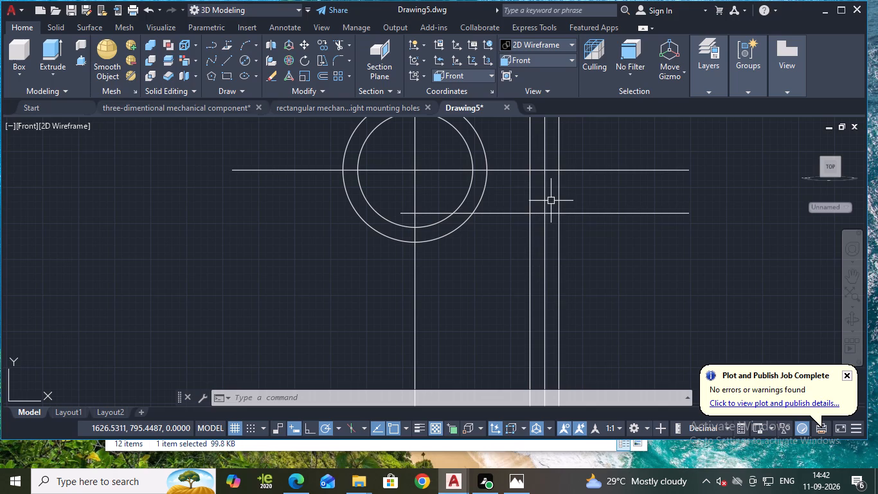
left_click(585, 173)
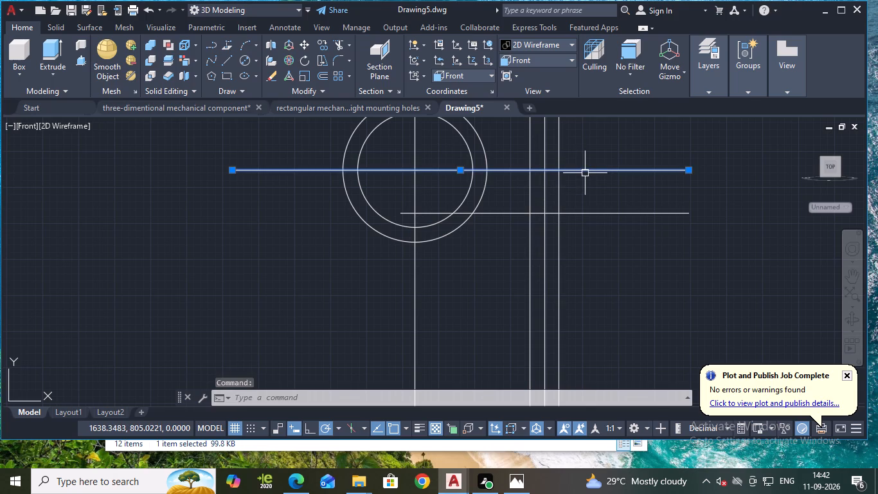
key("o")
key("Return")
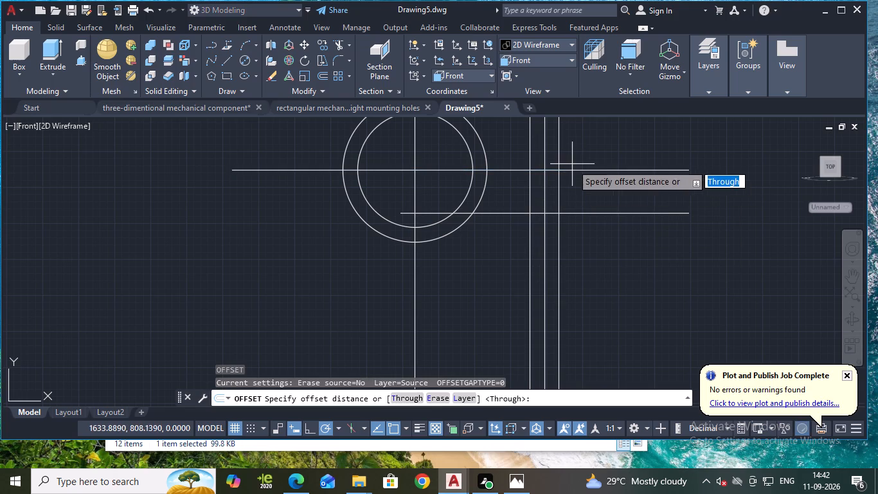
key("Return")
type("10")
key("Return")
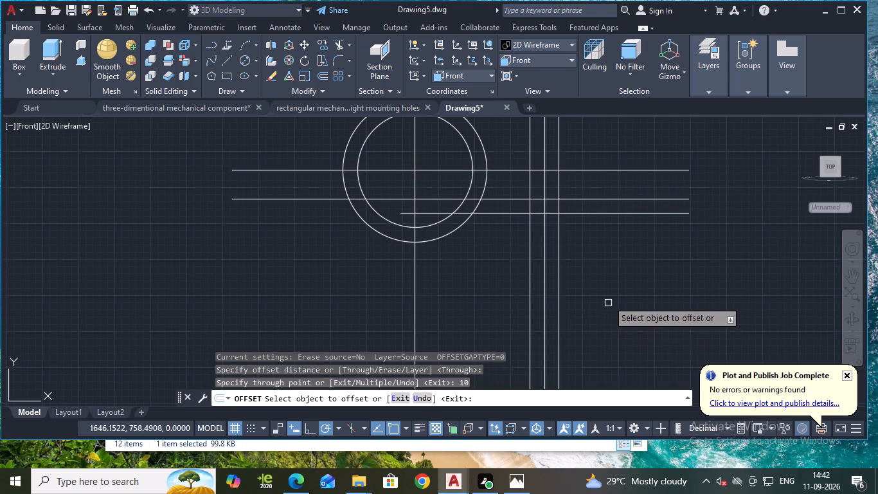
key("Escape")
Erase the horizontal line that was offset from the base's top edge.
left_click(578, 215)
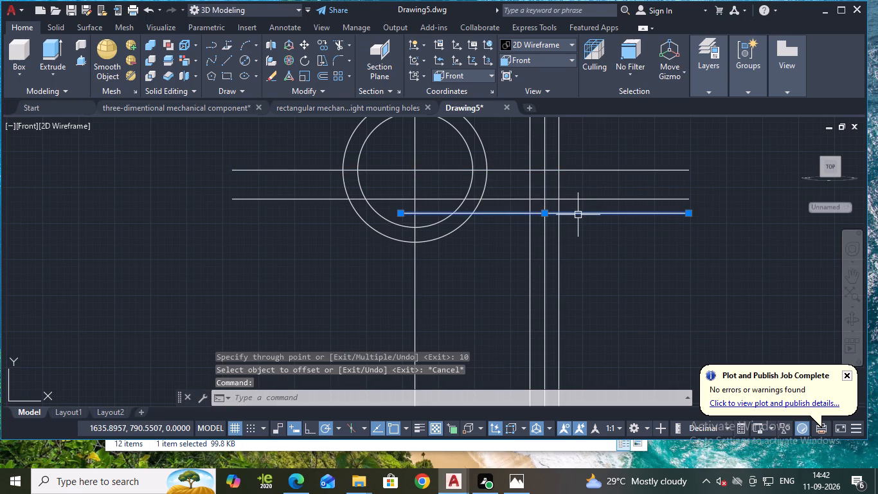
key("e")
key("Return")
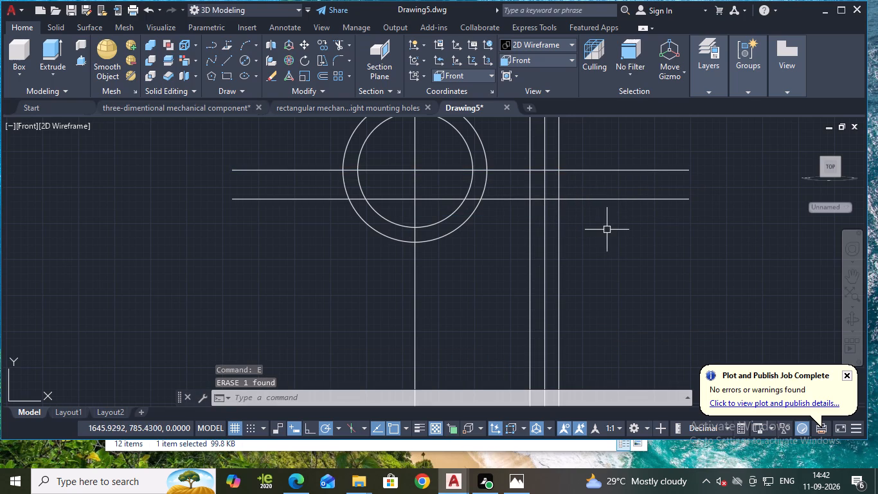
Fillet the horizontal centre line to the ring's outer circle with radius 4, on the side facing the three vertical lines.
middle_click_drag(607, 230, 564, 249)
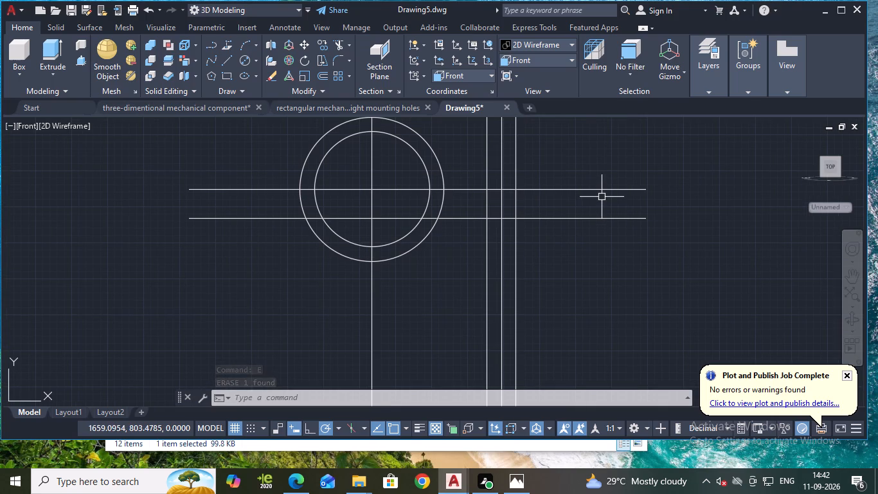
key("f")
key("Return")
key("r")
key("Return")
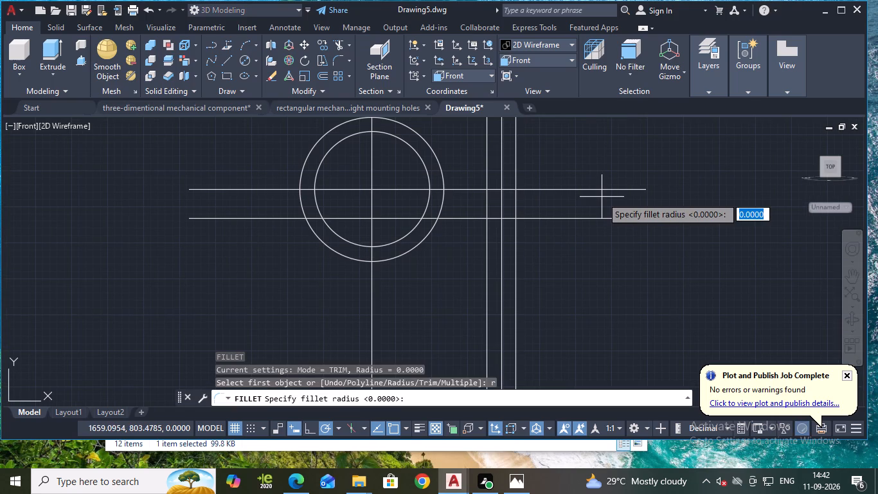
key("4")
key("Return")
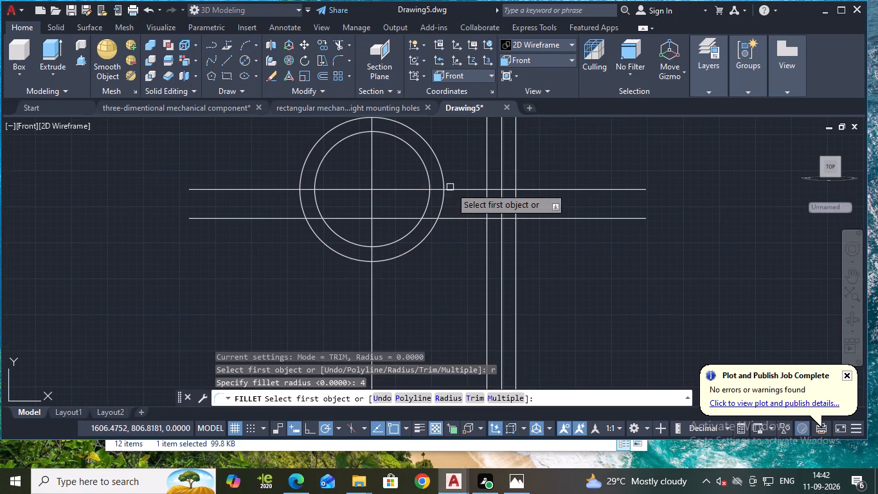
left_click(456, 187)
left_click(440, 177)
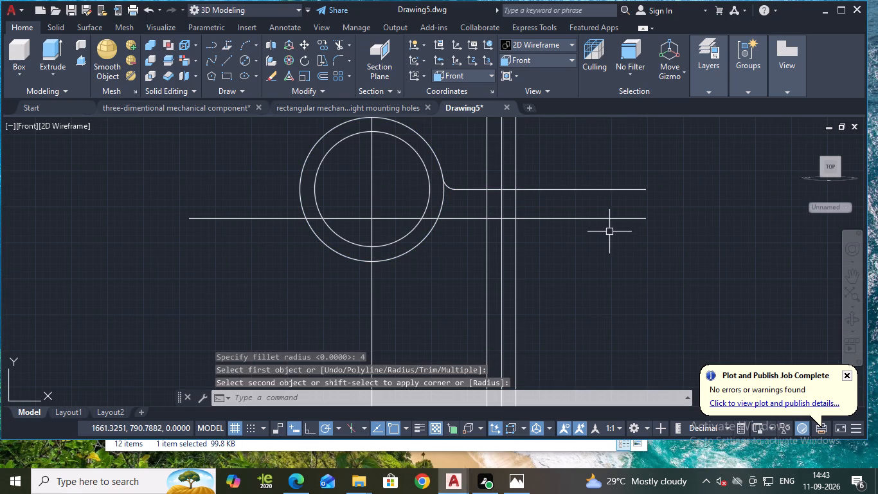
key("Escape")
Fillet the upper horizontal line with the rightmost of the three vertical lines at radius 10.
scroll(515, 202, "up", 1)
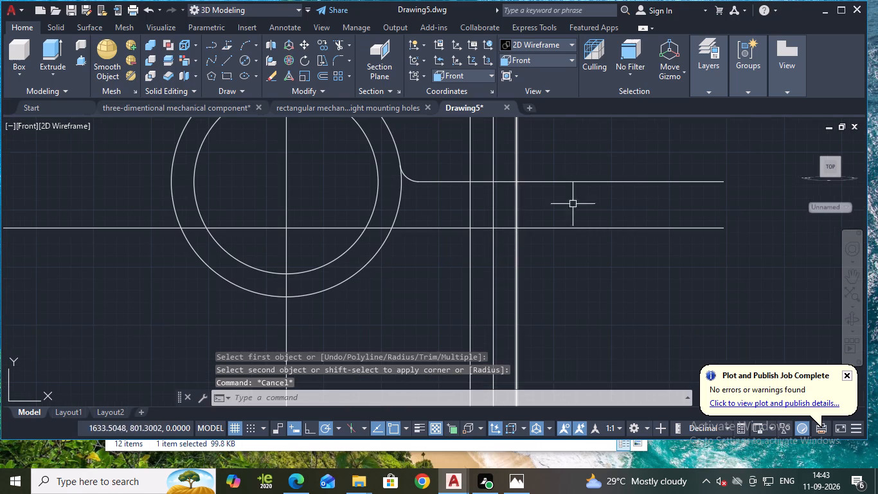
key("f")
key("Return")
key("r")
key("Return")
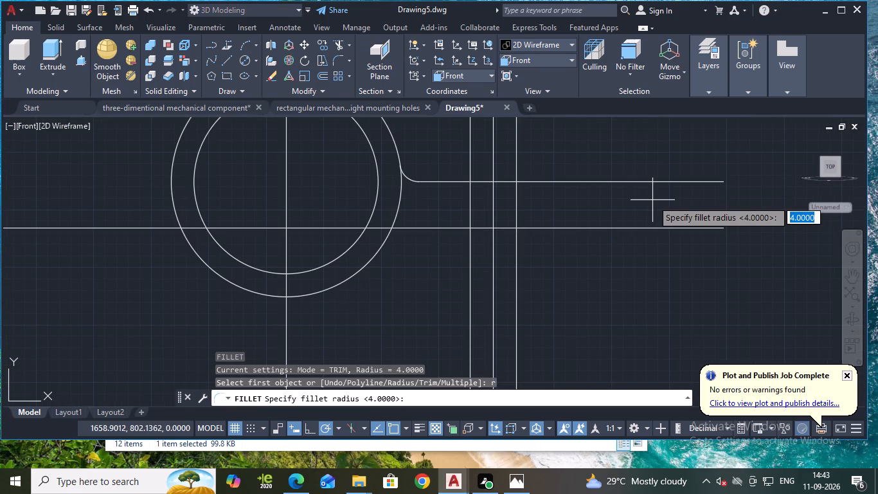
type("10")
key("Return")
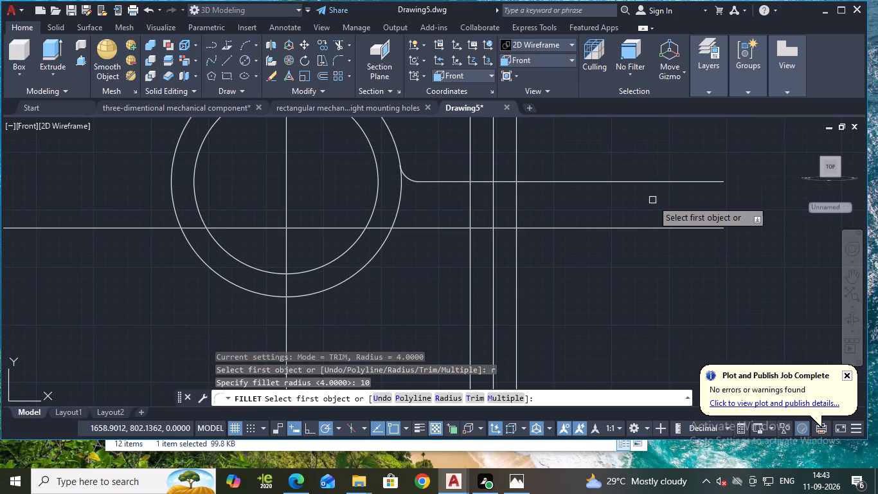
left_click(501, 183)
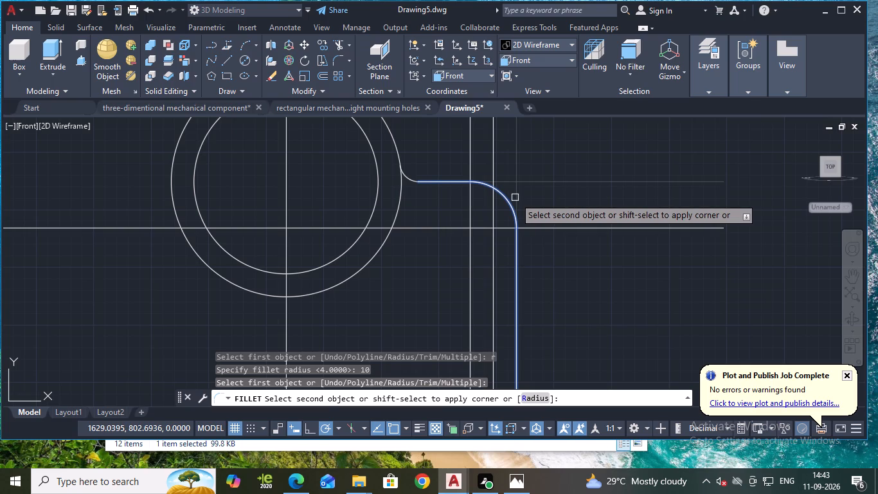
left_click(515, 197)
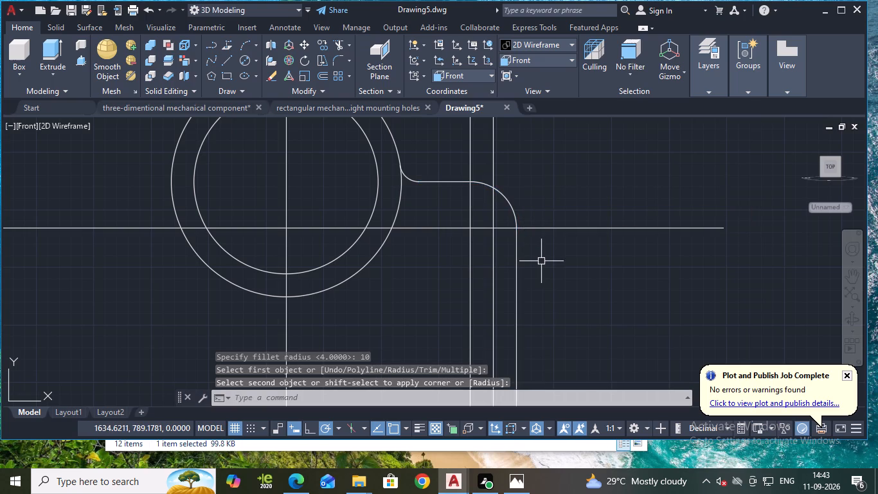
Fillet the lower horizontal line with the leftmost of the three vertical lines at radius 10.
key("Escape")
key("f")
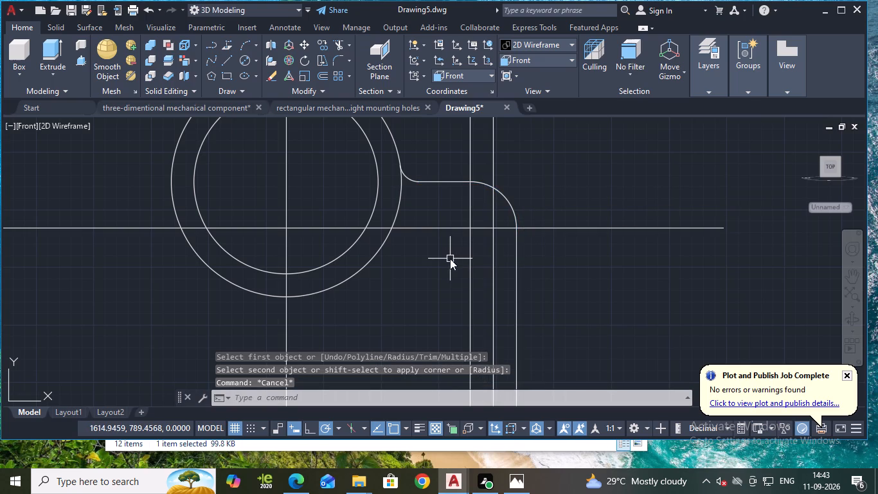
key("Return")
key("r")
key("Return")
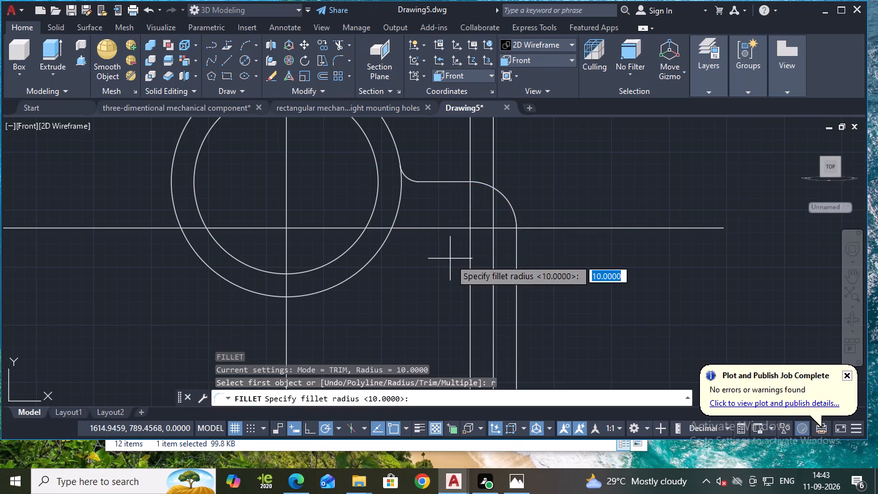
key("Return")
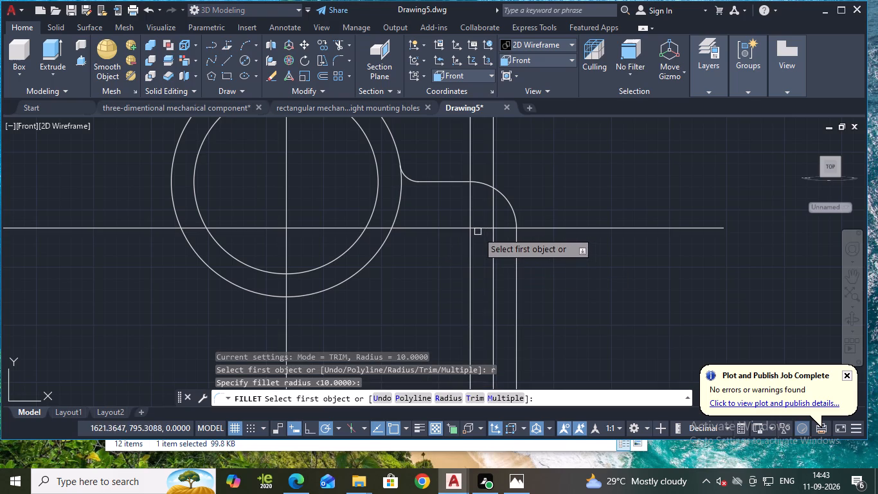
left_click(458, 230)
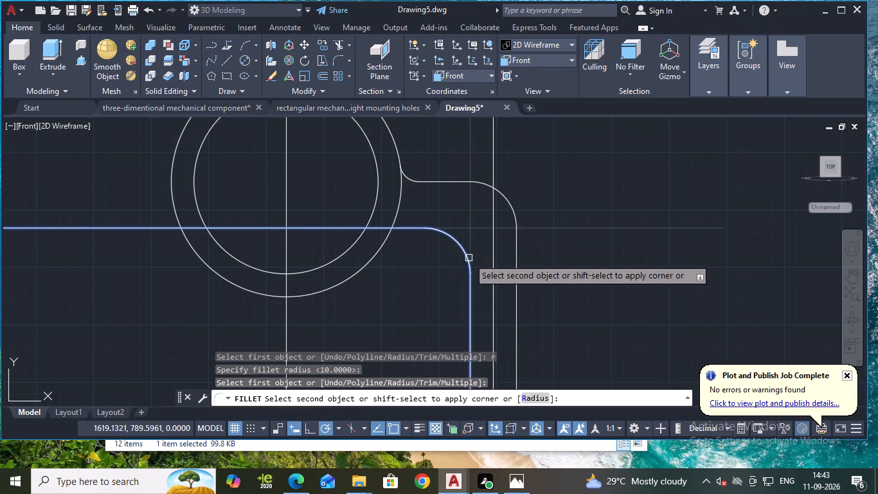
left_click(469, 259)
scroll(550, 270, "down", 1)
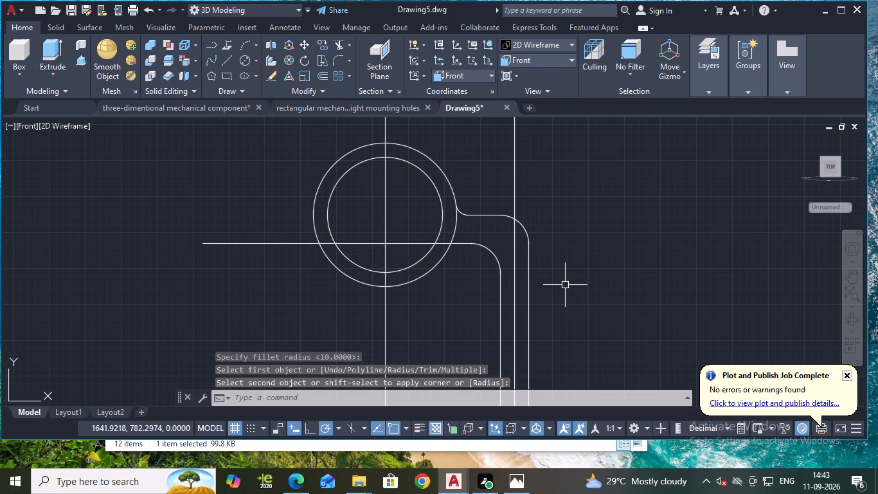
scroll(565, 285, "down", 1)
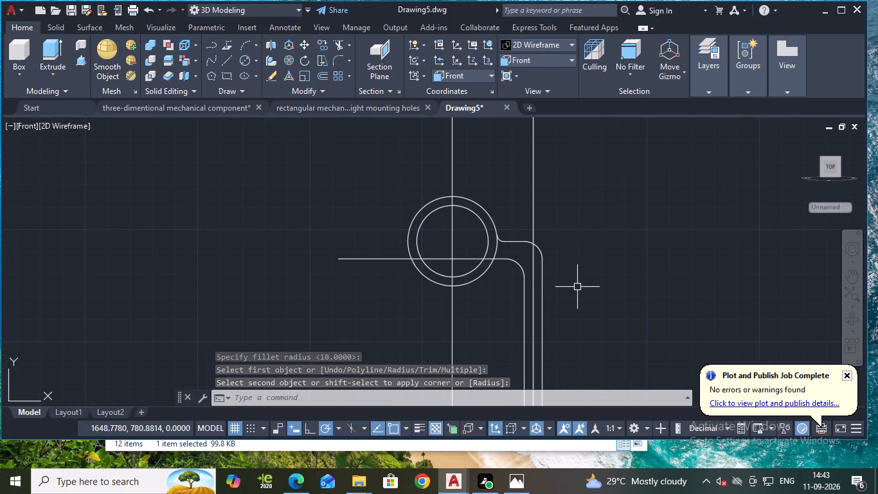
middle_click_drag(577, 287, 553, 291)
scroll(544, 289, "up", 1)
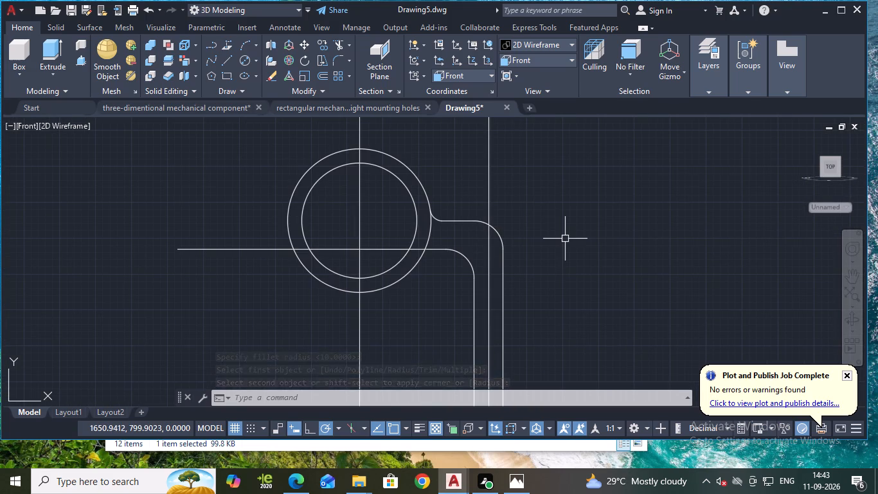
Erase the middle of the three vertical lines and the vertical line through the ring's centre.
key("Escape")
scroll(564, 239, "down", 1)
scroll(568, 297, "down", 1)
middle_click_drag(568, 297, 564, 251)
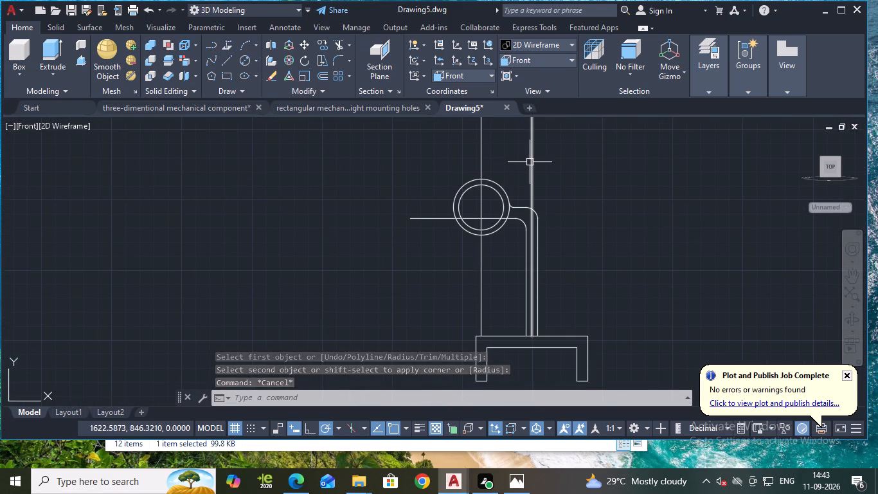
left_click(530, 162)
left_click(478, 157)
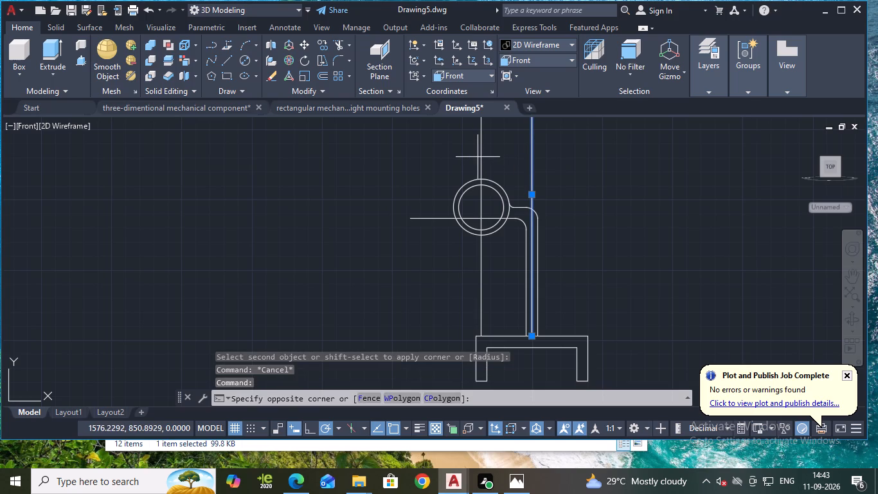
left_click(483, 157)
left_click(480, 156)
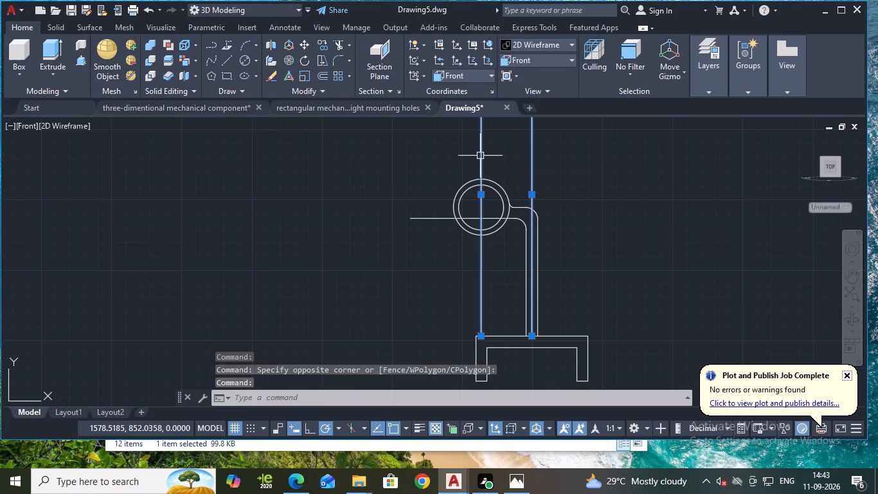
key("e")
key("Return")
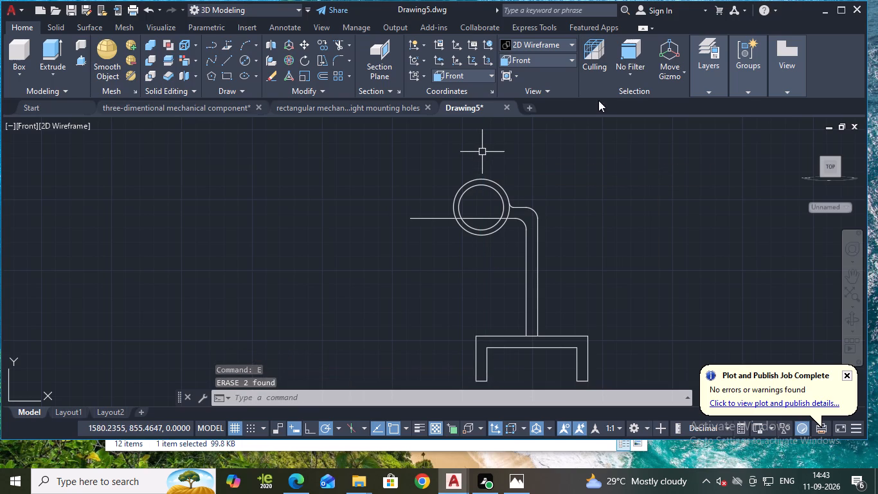
Undo the vertical line erasures, the arm's fillets and the erasure of the horizontal line offset from the base's top edge.
scroll(463, 232, "up", 2)
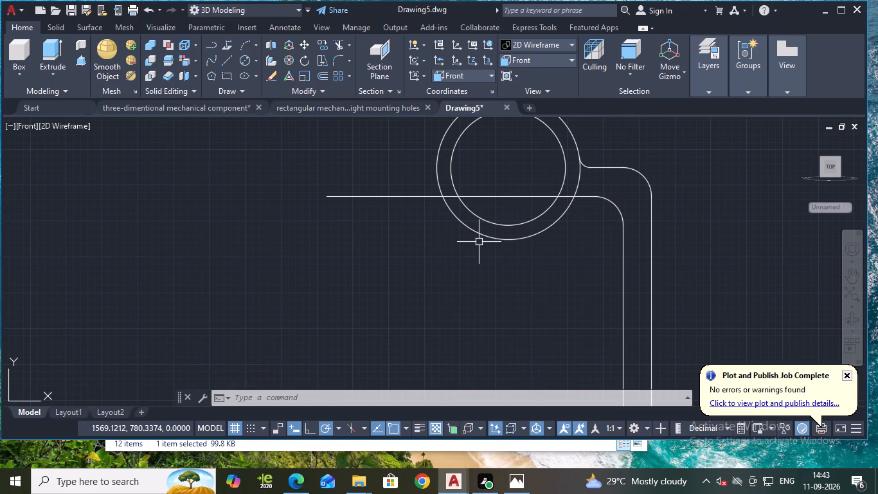
scroll(479, 242, "down", 1)
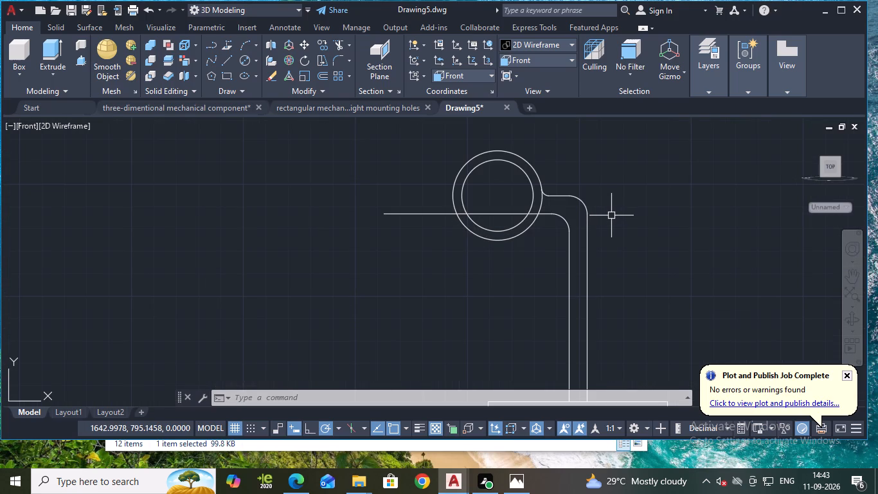
key("ctrl+z")
key("ctrl+z")
key("ctrl+z")
key("ctrl+z")
key("ctrl+z")
key("ctrl+z")
key("ctrl+z")
key("ctrl+z")
key("ctrl+z")
key("ctrl+z")
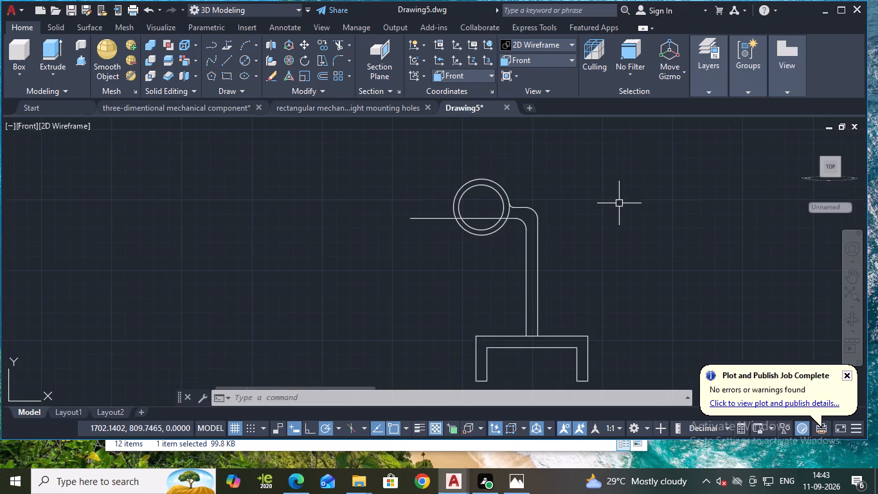
Erase the two horizontal lines below the ring's horizontal centre line.
scroll(666, 250, "down", 1)
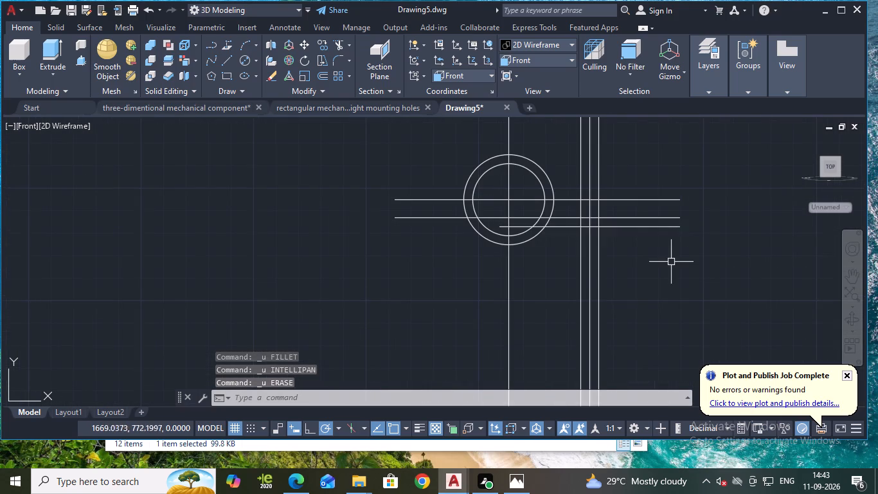
middle_click_drag(625, 262, 580, 251)
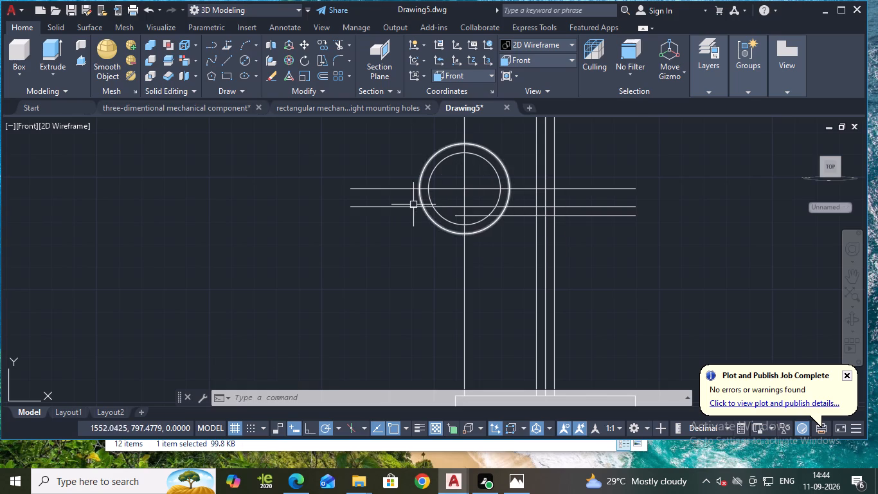
left_click(584, 215)
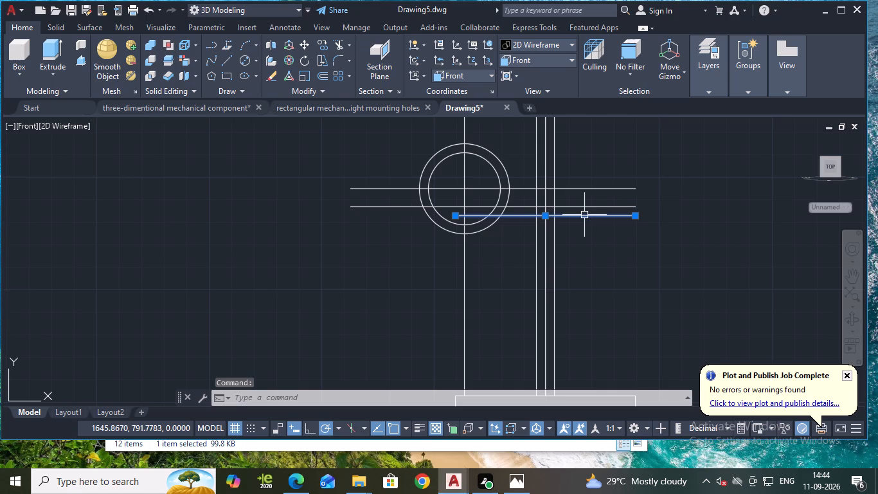
left_click(594, 206)
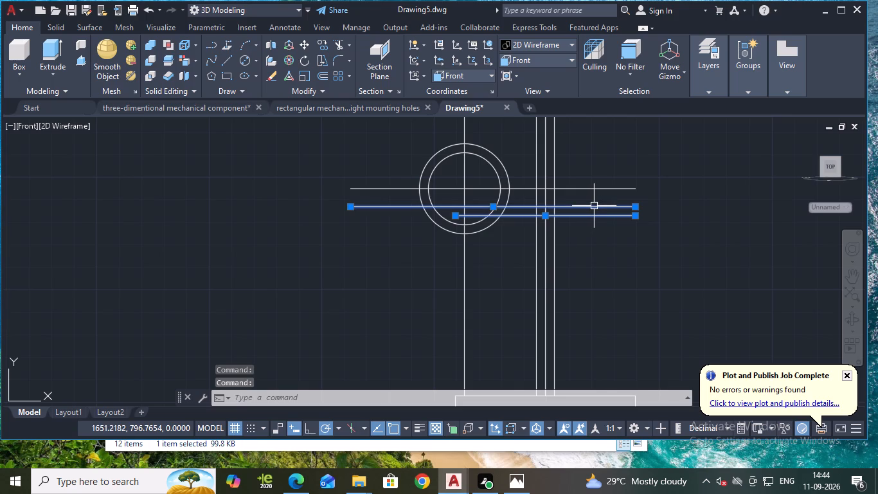
key("e")
key("Return")
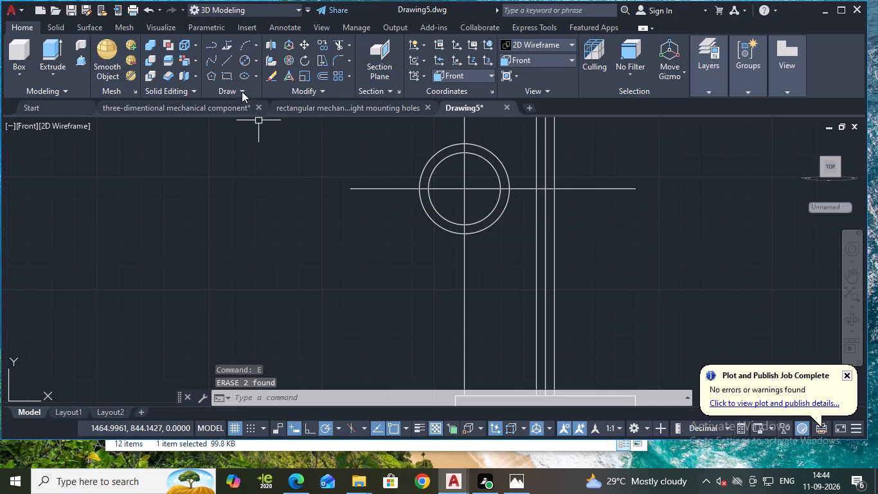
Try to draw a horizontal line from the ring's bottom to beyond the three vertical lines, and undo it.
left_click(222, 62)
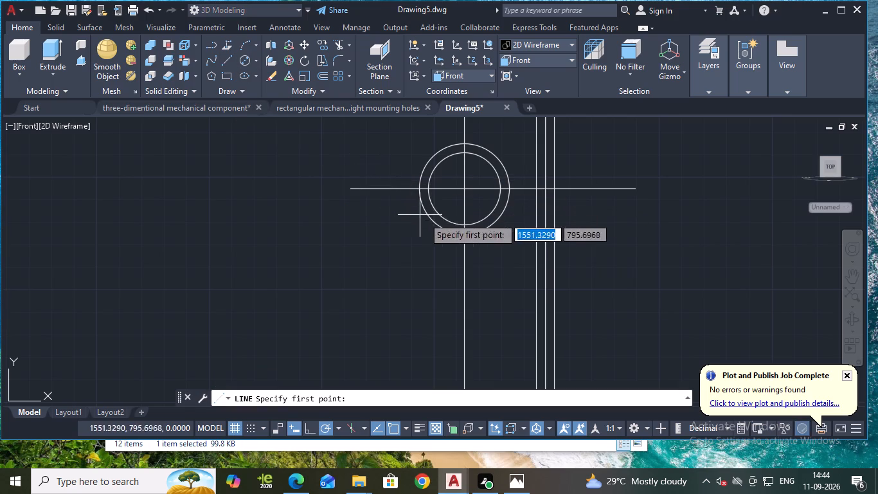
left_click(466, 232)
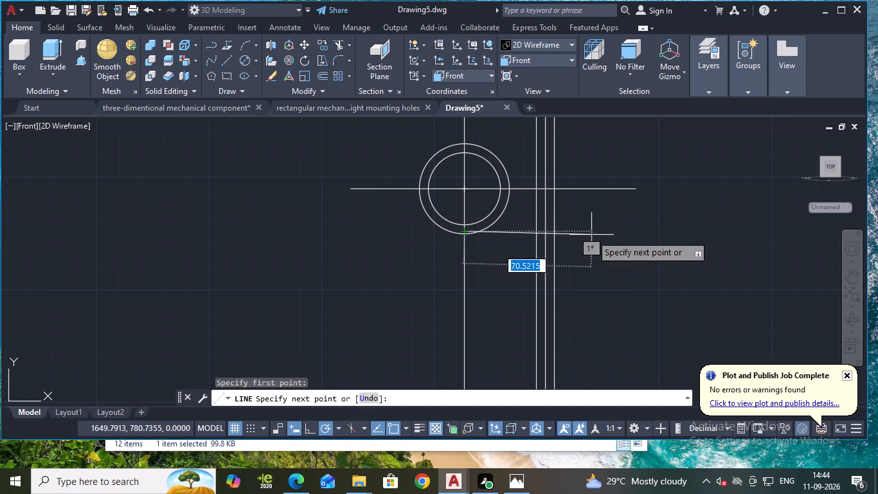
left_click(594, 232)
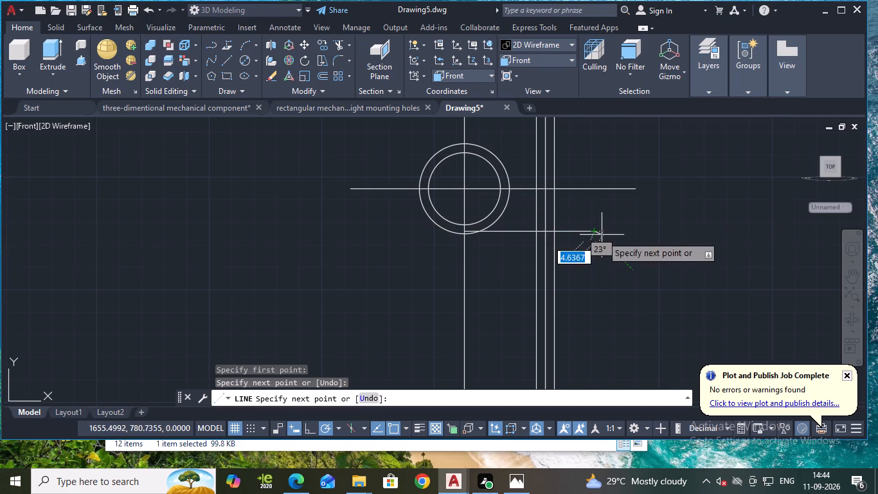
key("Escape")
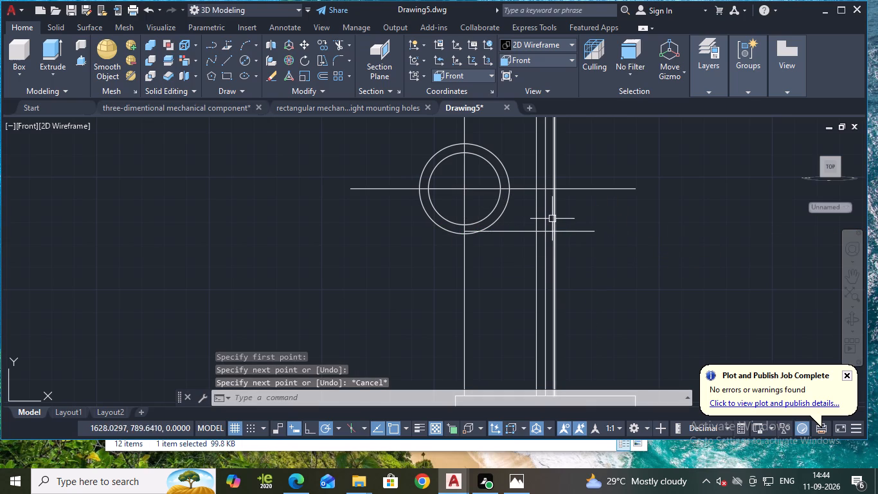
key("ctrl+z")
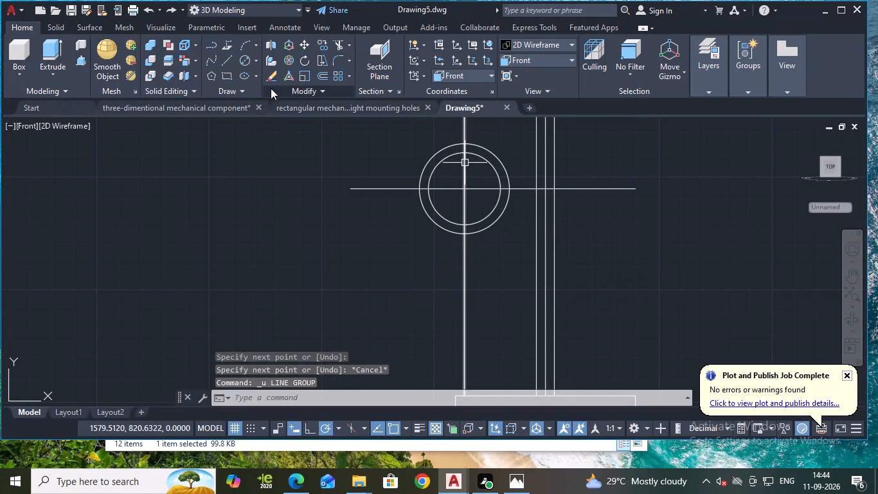
Draw a horizontal line from the bottom point of the ring's outer circle to the middle of the three vertical lines.
left_click(221, 62)
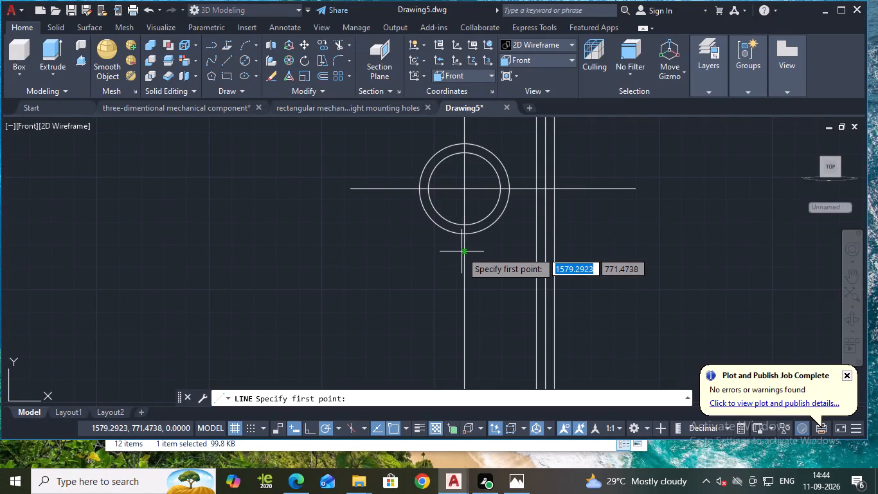
left_click(463, 234)
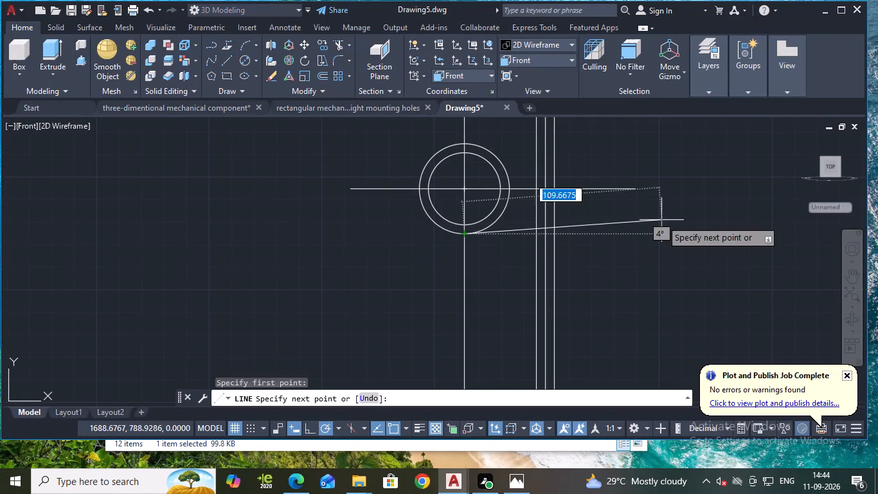
scroll(569, 228, "up", 1)
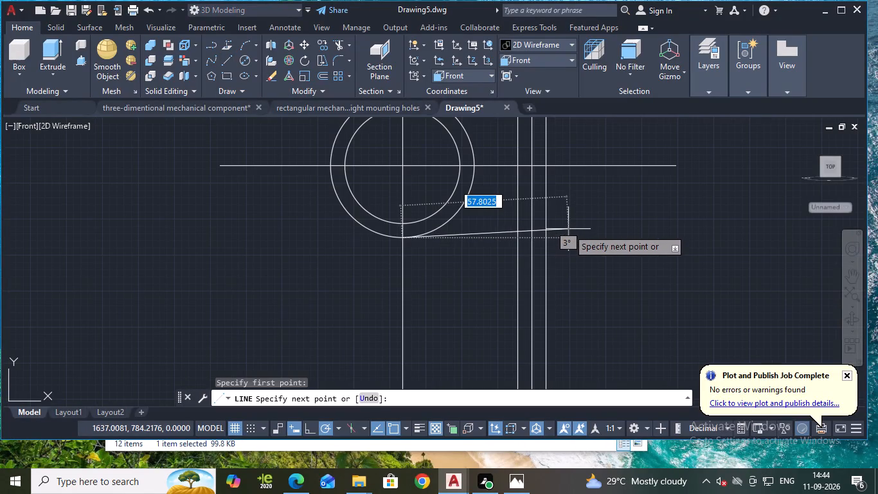
left_click(532, 237)
key("Escape")
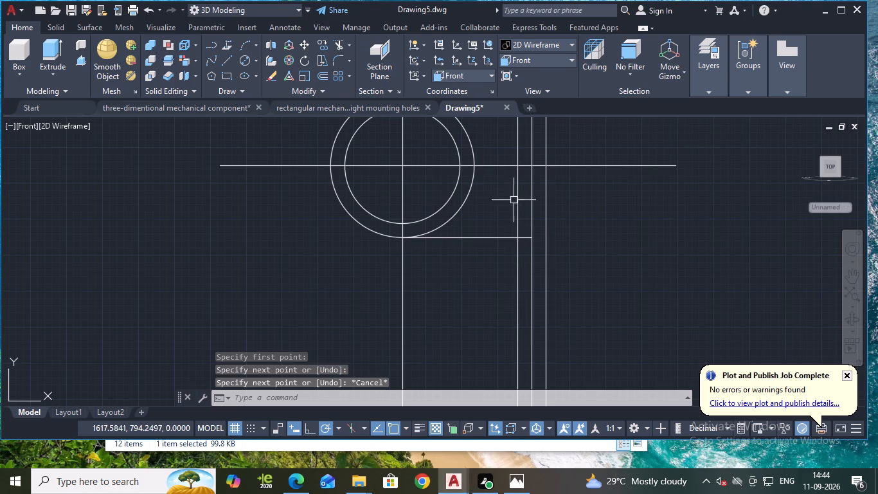
Offset the horizontal line at the ring's bottom 10 upward.
middle_click_drag(685, 214, 656, 248)
scroll(569, 228, "up", 1)
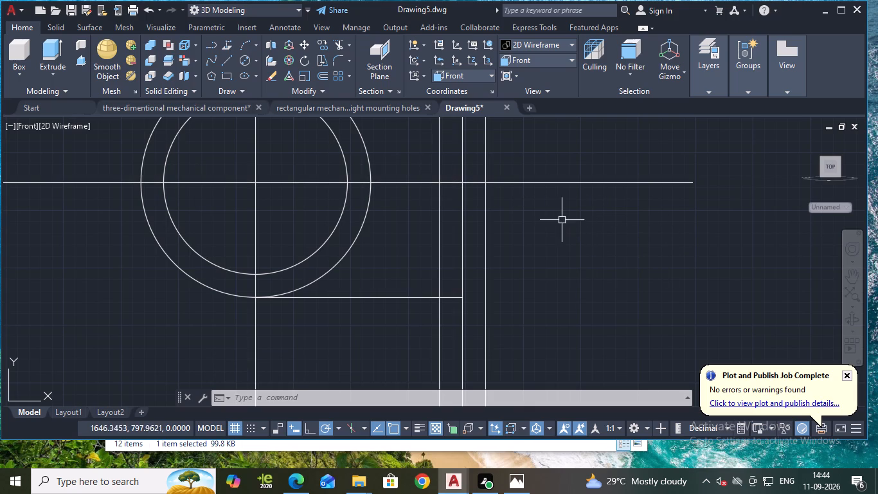
key("o")
key("Return")
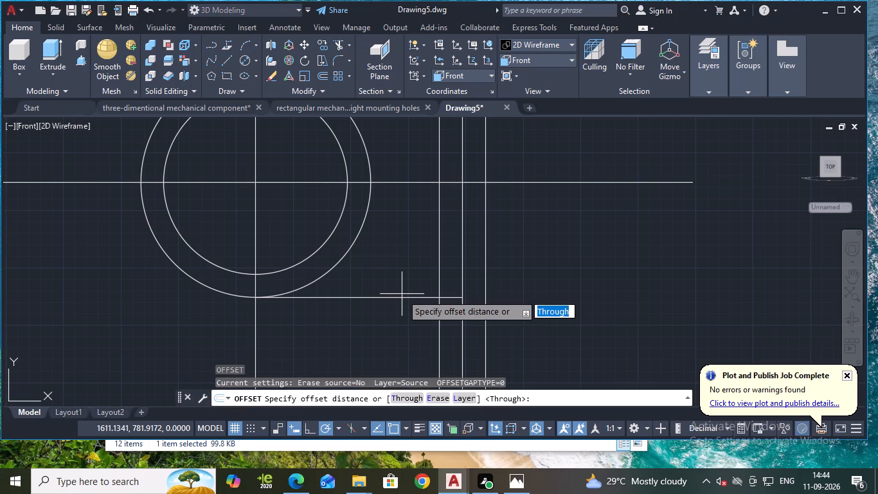
key("Return")
left_click(400, 300)
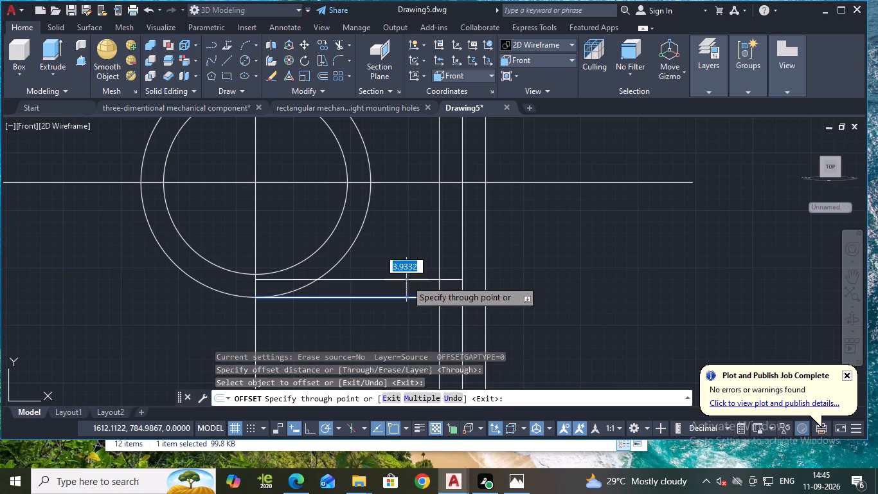
type("10")
key("Return")
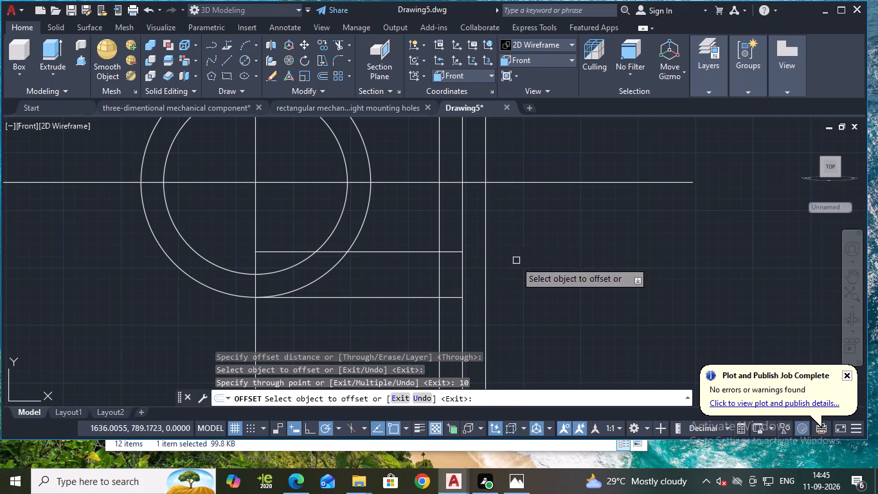
key("Escape")
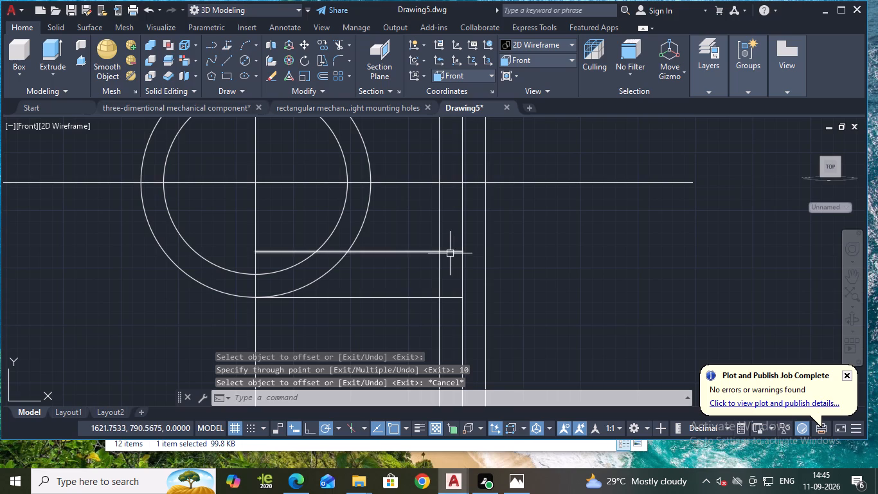
Stretch the right end of the upper offset line horizontally about 66 beyond the middle vertical line.
left_click(450, 253)
left_click(460, 252)
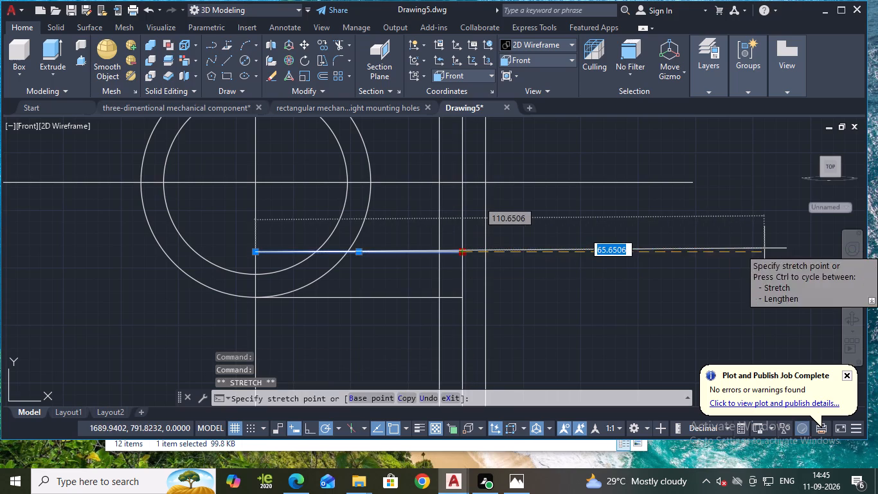
left_click(764, 250)
key("Escape")
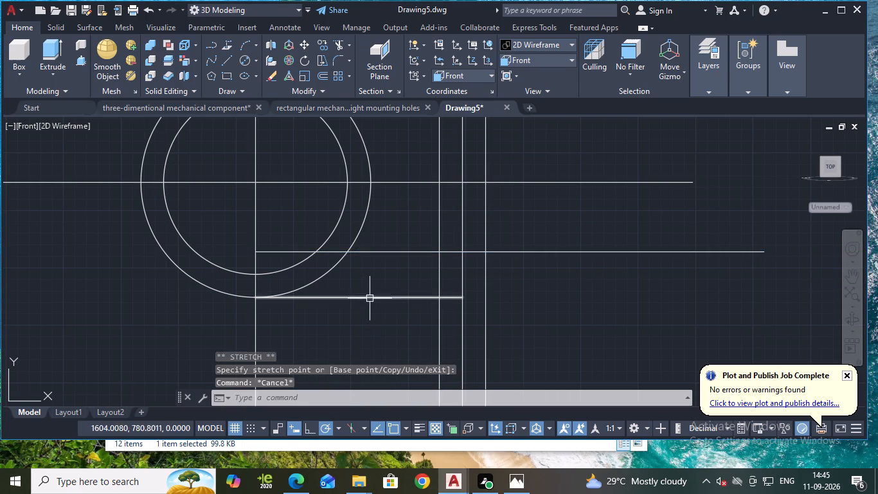
Stretch the right end of the lower horizontal line about 59.5 horizontally beyond the middle vertical line.
left_click(370, 295)
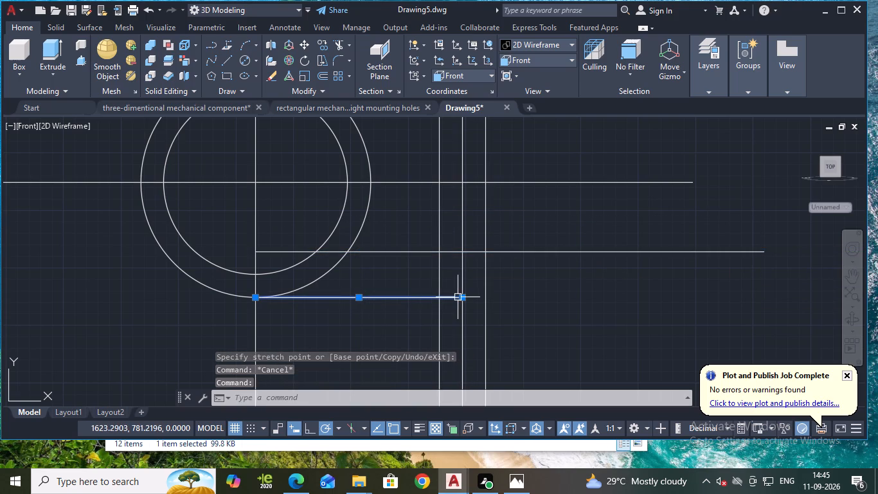
left_click(460, 298)
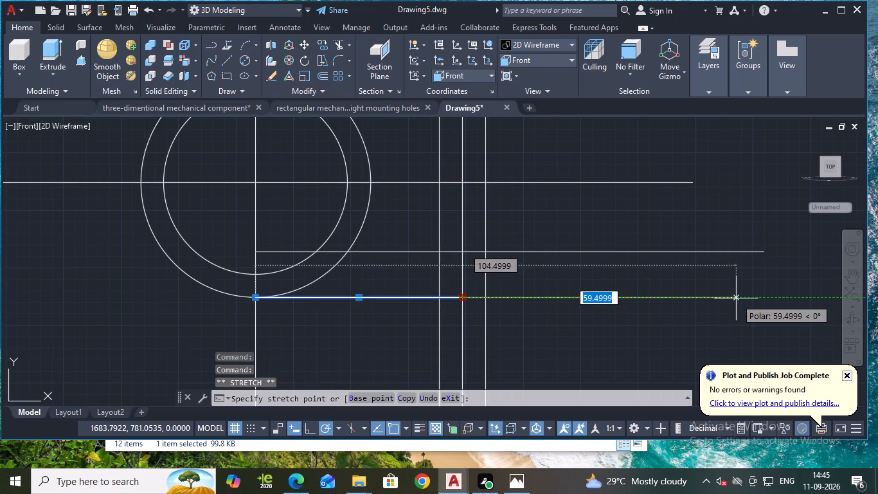
left_click(736, 298)
key("Escape")
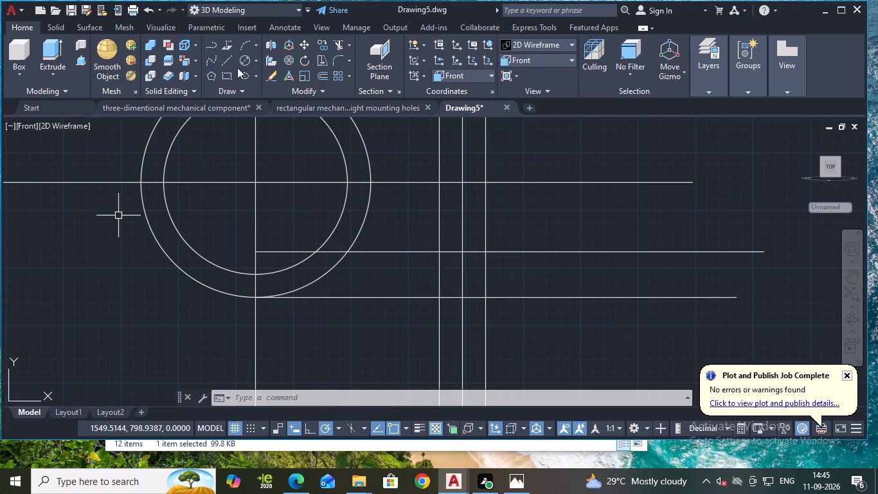
Fillet the ring's outer circle and the upper horizontal line with radius 4.
key("f")
key("Return")
key("r")
key("Return")
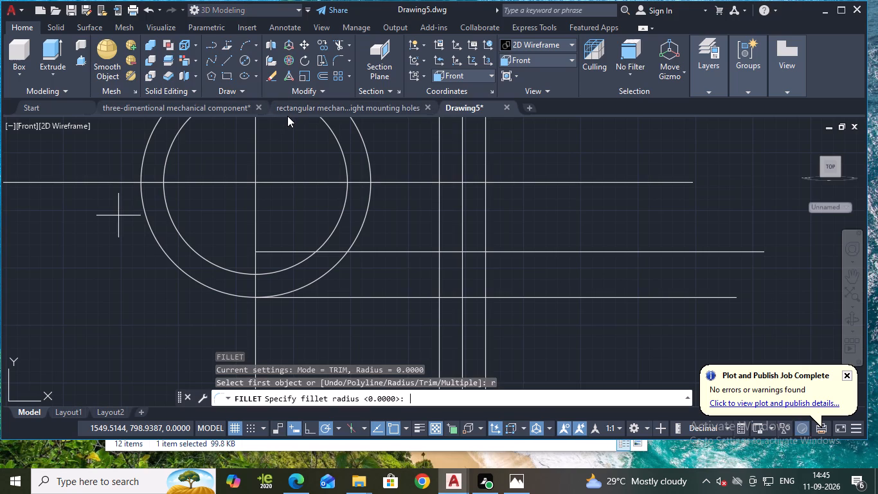
key("4")
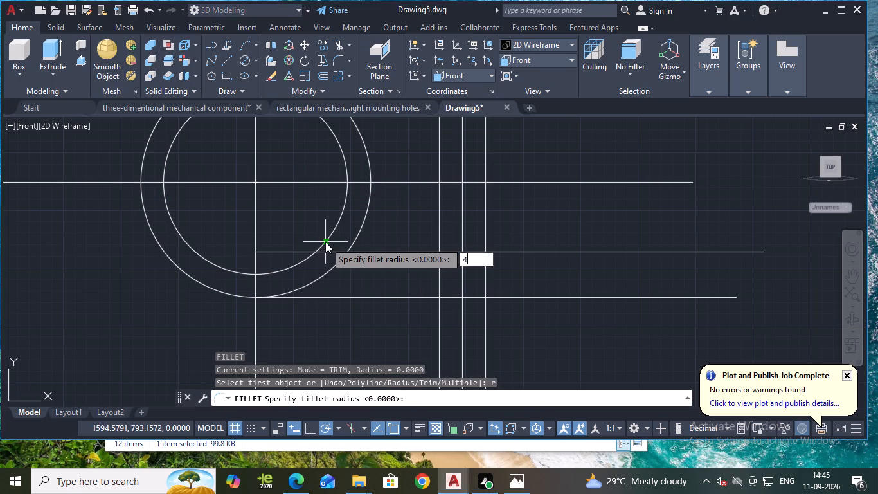
key("Return")
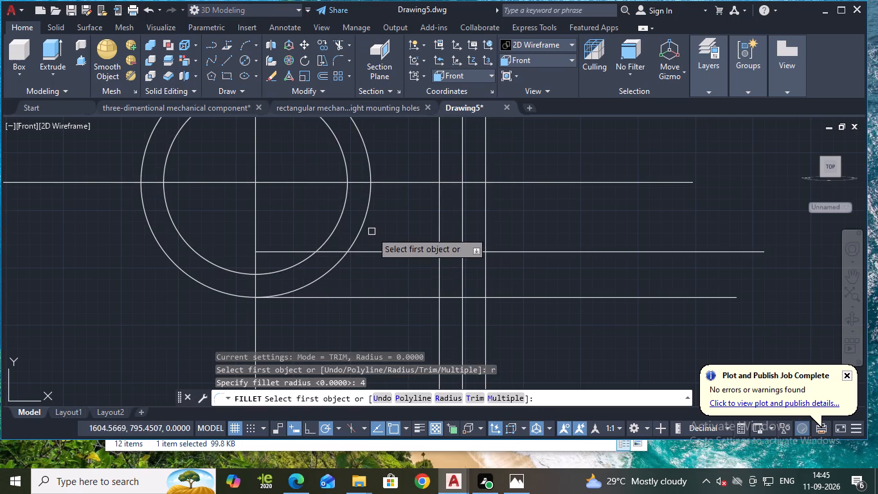
left_click(359, 228)
left_click(365, 252)
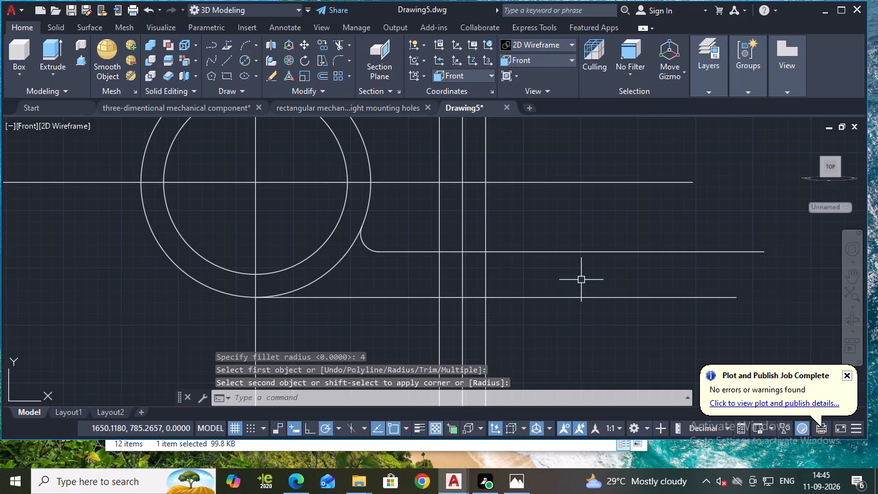
Fillet the lower horizontal line and the leftmost of the three vertical lines with radius 4.
key("space")
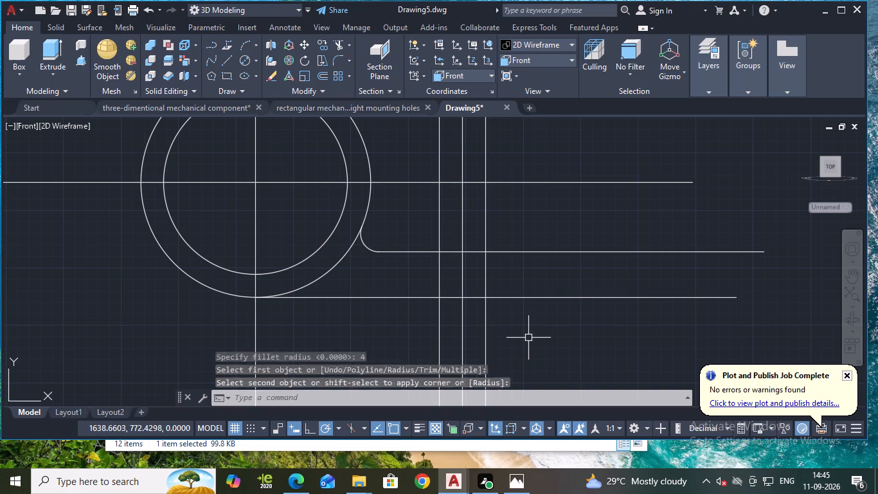
left_click(413, 299)
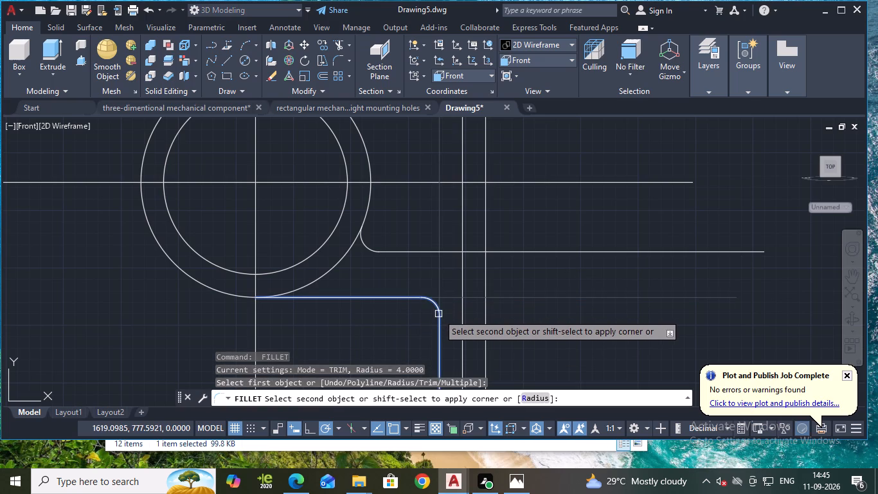
left_click(438, 314)
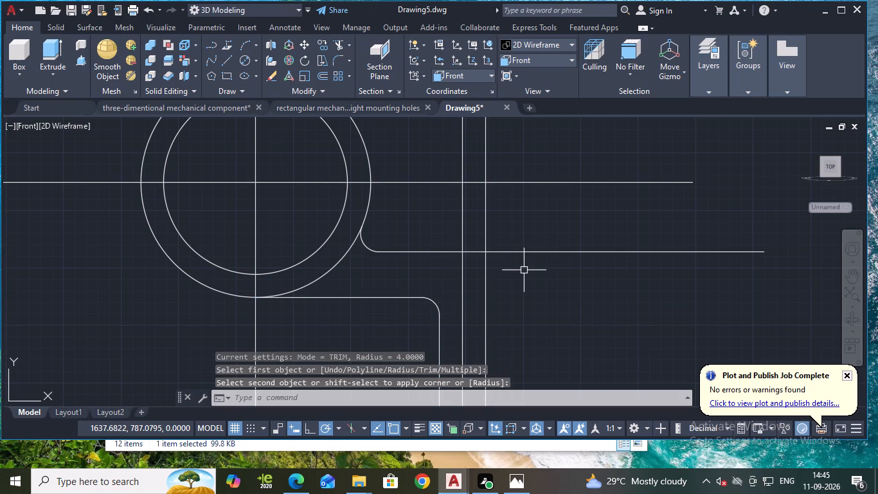
key("Escape")
Fillet the upper horizontal line and the rightmost vertical line with radius 10 to form the arm's outer bend.
key("f")
key("Return")
key("r")
key("Return")
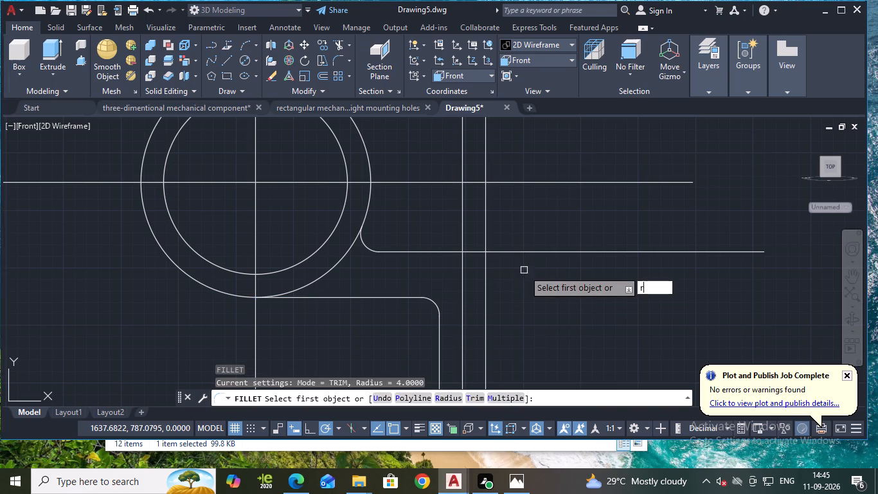
type("10")
key("Return")
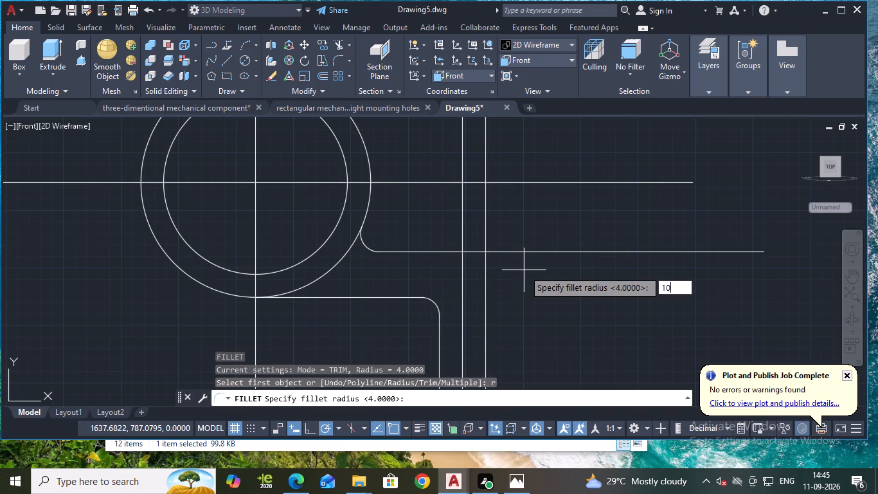
left_click(474, 251)
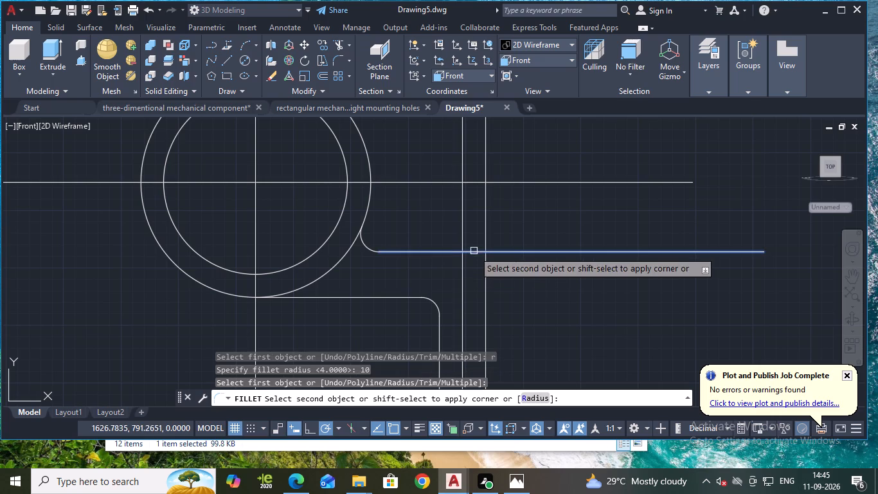
left_click(483, 275)
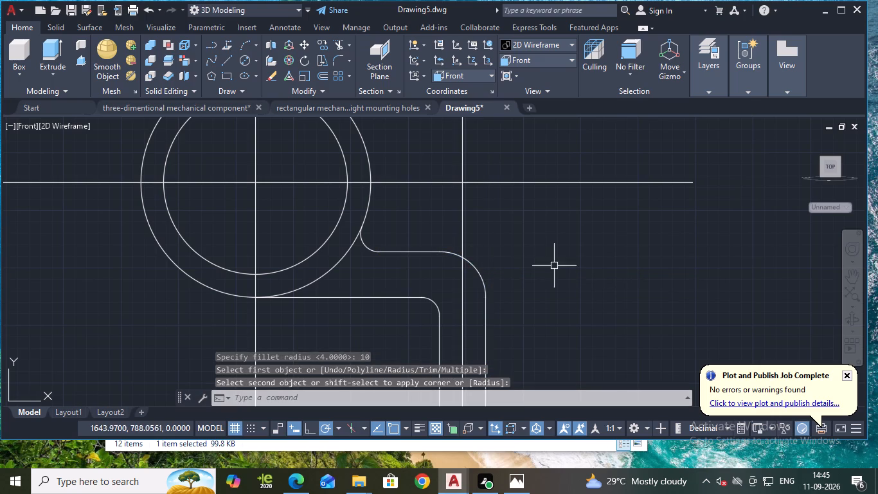
Trim the outer circle's arc between the radius 4 fillet and the ring's bottom point, where the arm joins.
scroll(555, 267, "down", 2)
middle_click_drag(575, 276, 566, 275)
scroll(551, 268, "up", 1)
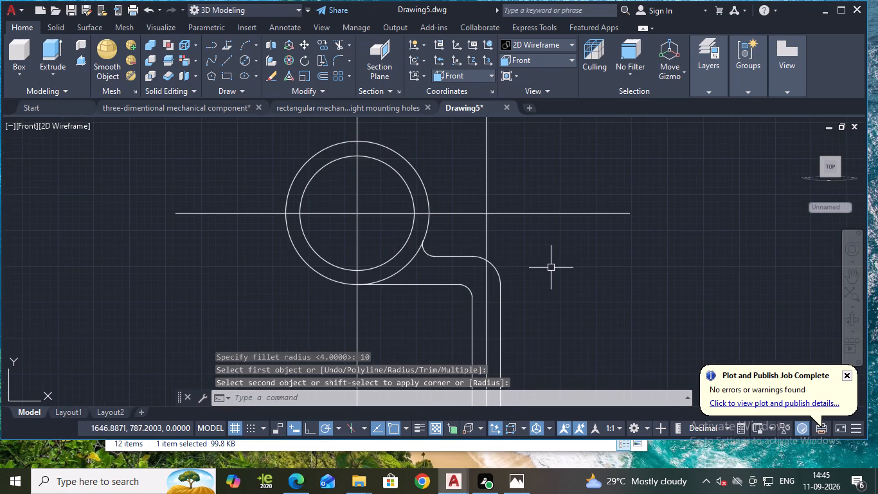
key("Escape")
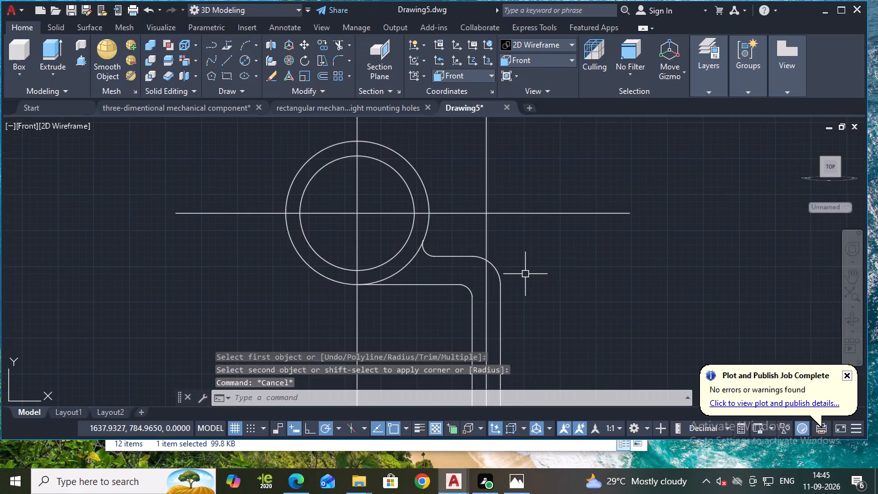
key("t")
key("r")
key("Return")
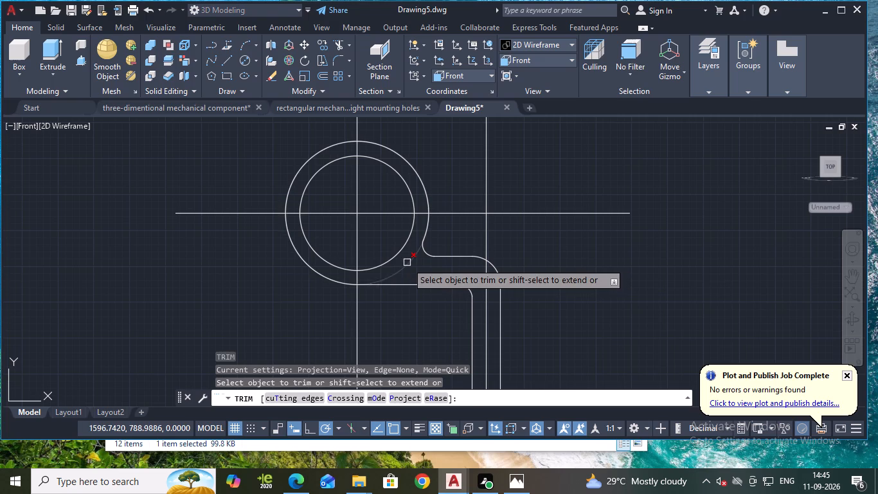
left_click(407, 262)
scroll(616, 259, "down", 1)
middle_click_drag(615, 271, 564, 201)
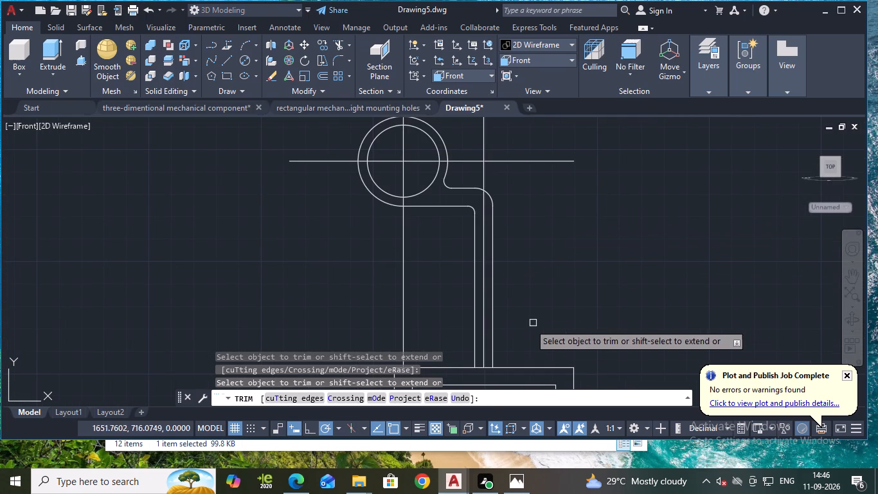
key("Escape")
Erase the ring's vertical and horizontal centre lines and the middle vertical line of the web.
left_click(401, 301)
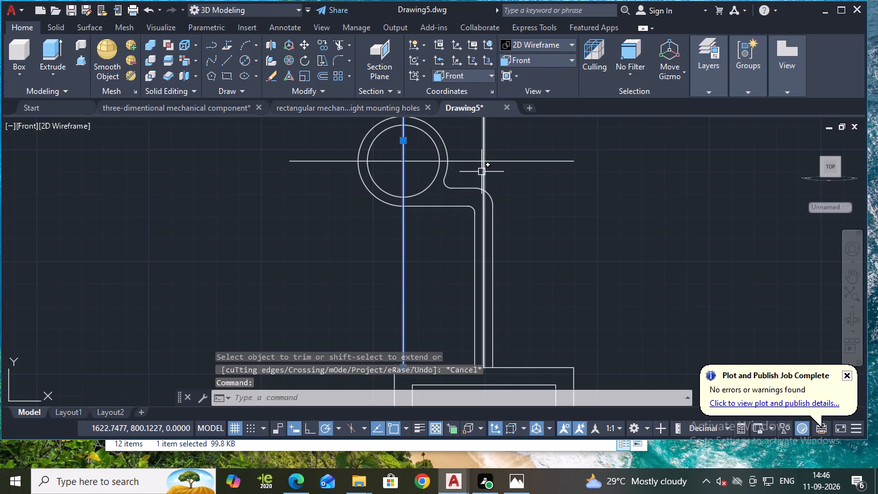
left_click(481, 172)
key("e")
key("Return")
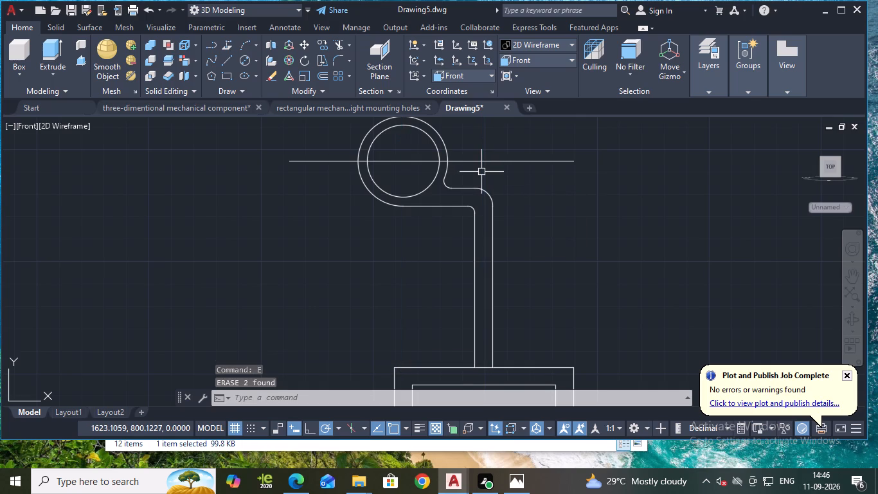
left_click(522, 162)
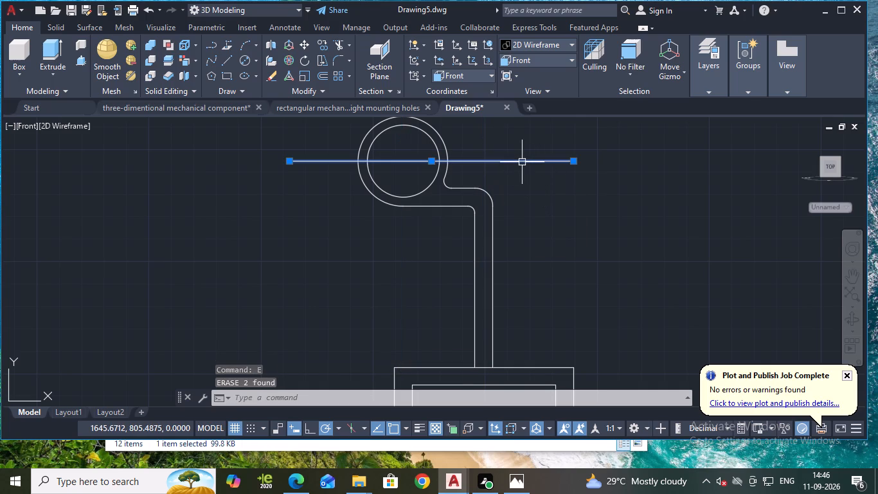
key("e")
key("Return")
Fillet both outer top corners of the channel-shaped base with radius 10.
scroll(583, 264, "down", 1)
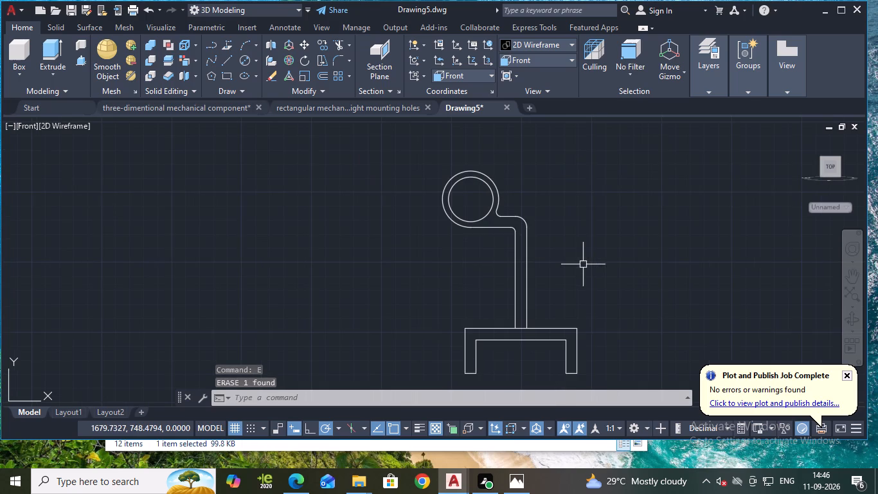
middle_click_drag(583, 264, 530, 254)
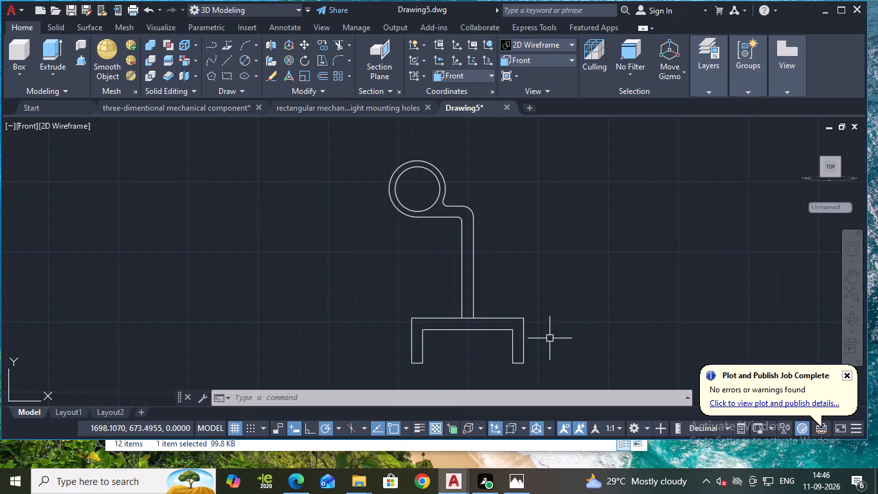
scroll(550, 338, "up", 1)
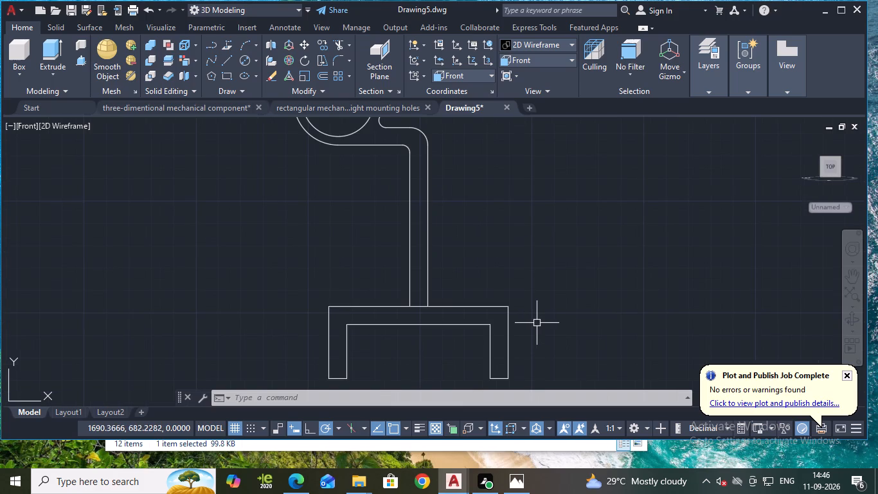
key("f")
key("Return")
key("r")
key("Return")
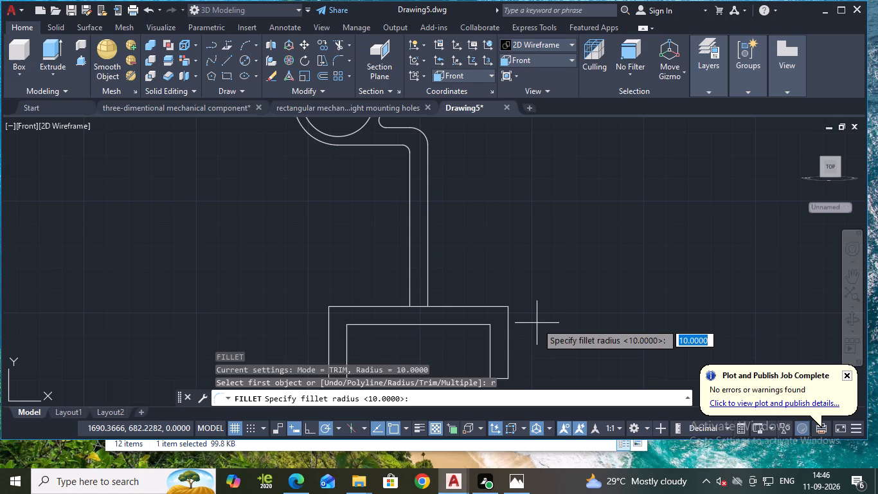
type("10")
key("Return")
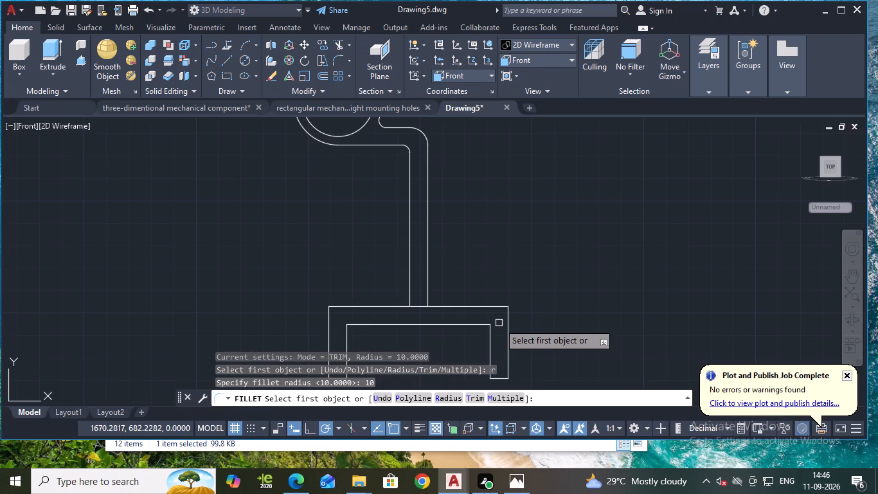
left_click(487, 306)
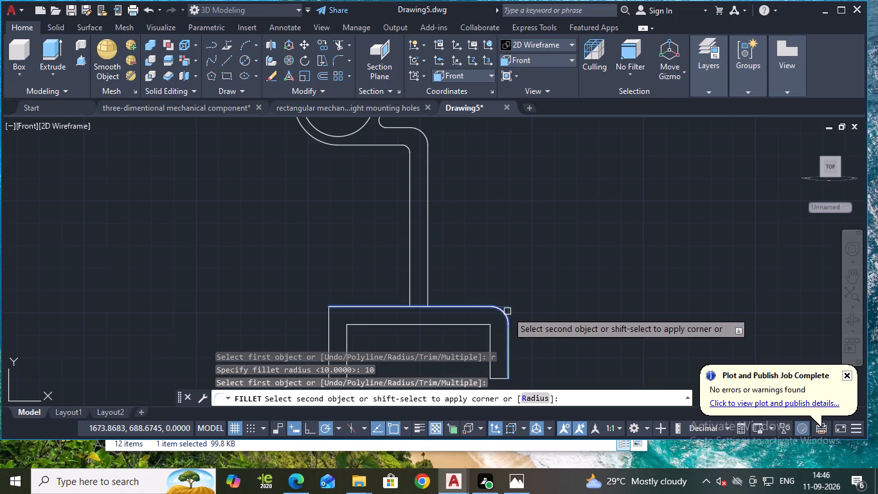
left_click(507, 311)
key("space")
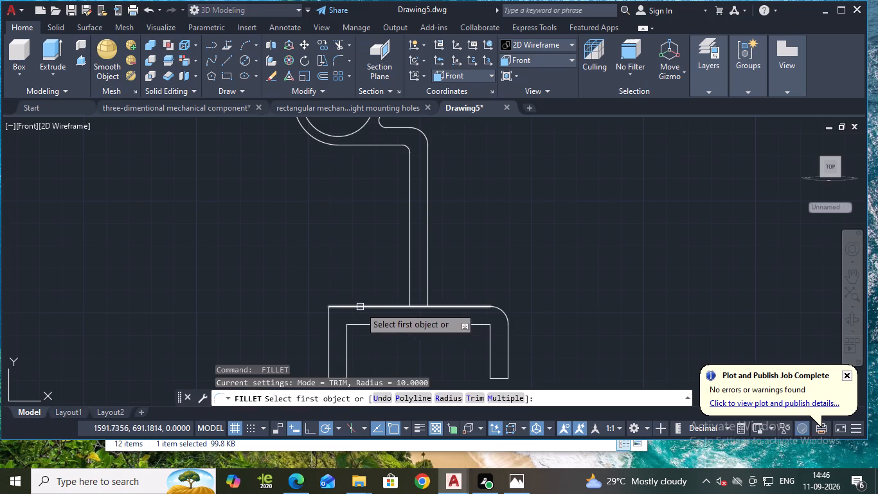
left_click(359, 307)
left_click(330, 324)
key("Escape")
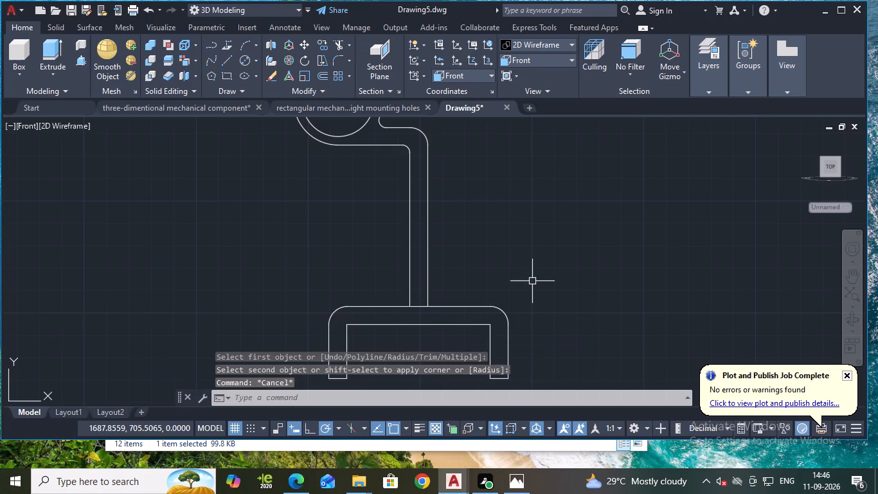
Switch the model to the SW Isometric view.
scroll(532, 281, "down", 1)
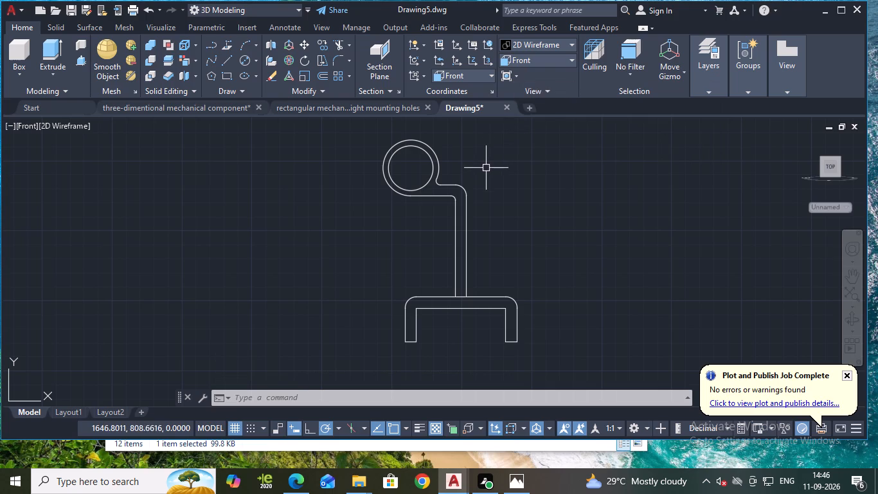
left_click(565, 62)
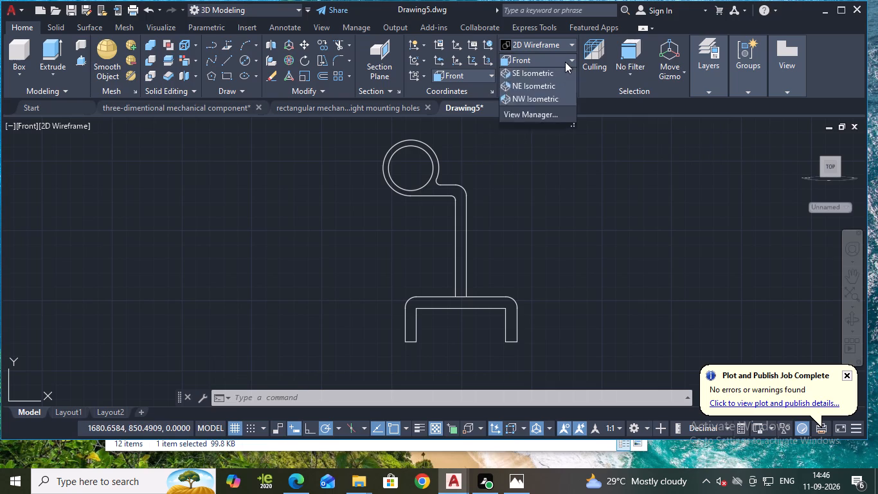
left_click(531, 147)
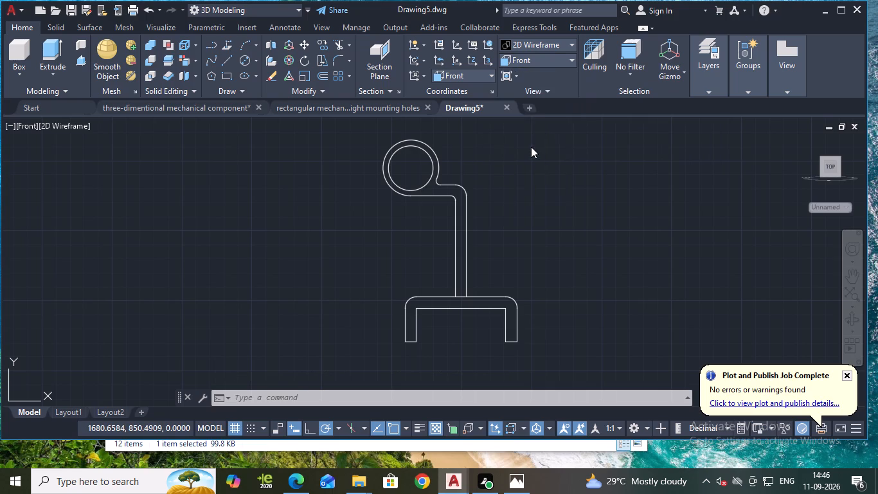
middle_click_drag(518, 263, 530, 254)
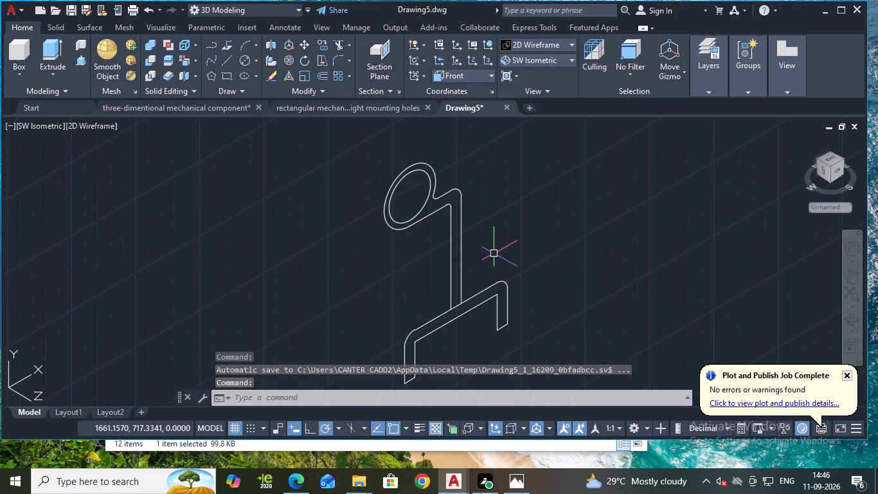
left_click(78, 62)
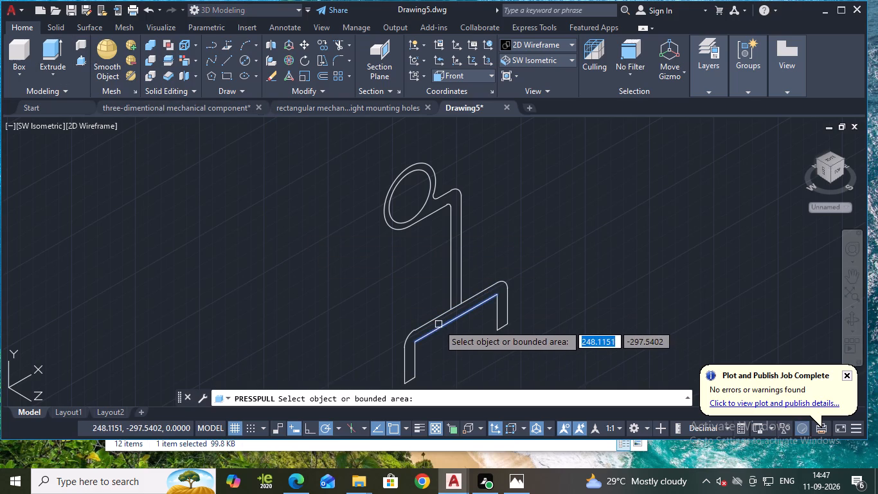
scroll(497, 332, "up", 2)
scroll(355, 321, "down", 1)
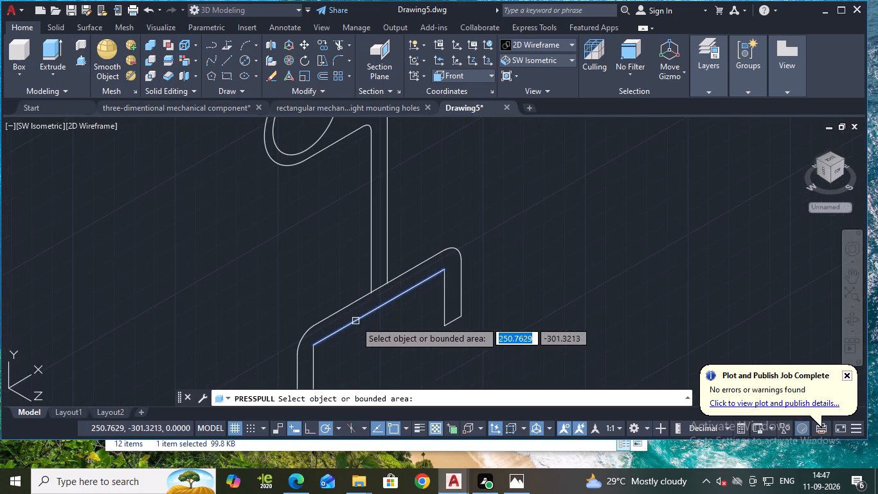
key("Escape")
Join all the lines and arcs of the whole front profile into polylines.
scroll(368, 336, "down", 3)
middle_click_drag(368, 336, 382, 318)
left_click_drag(278, 201, 293, 205)
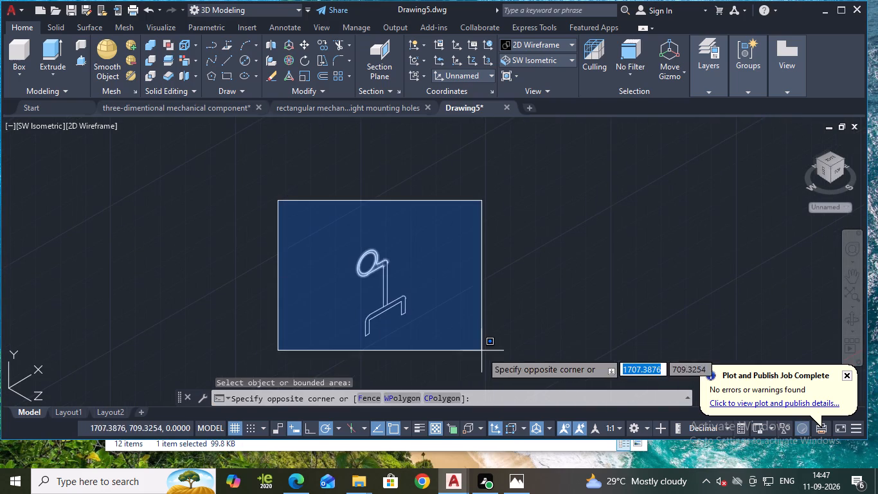
left_click(465, 374)
type("j\\")
key("Return")
key("Escape")
left_click(293, 241)
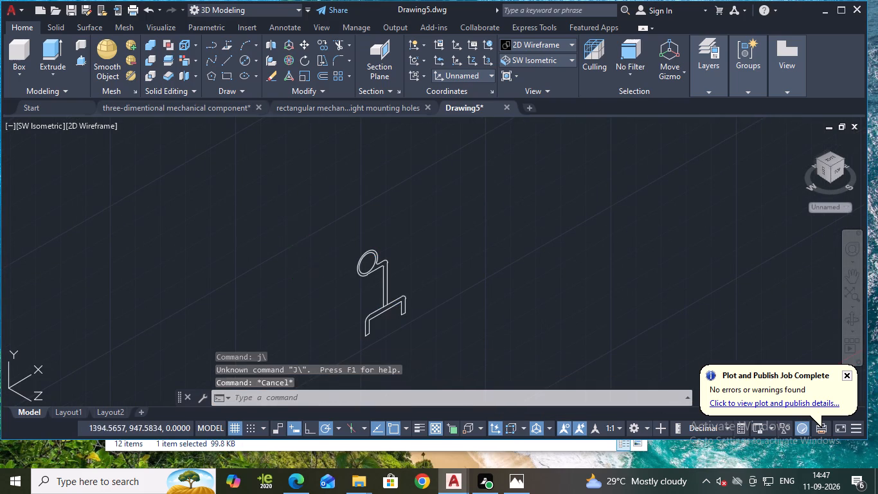
left_click(439, 338)
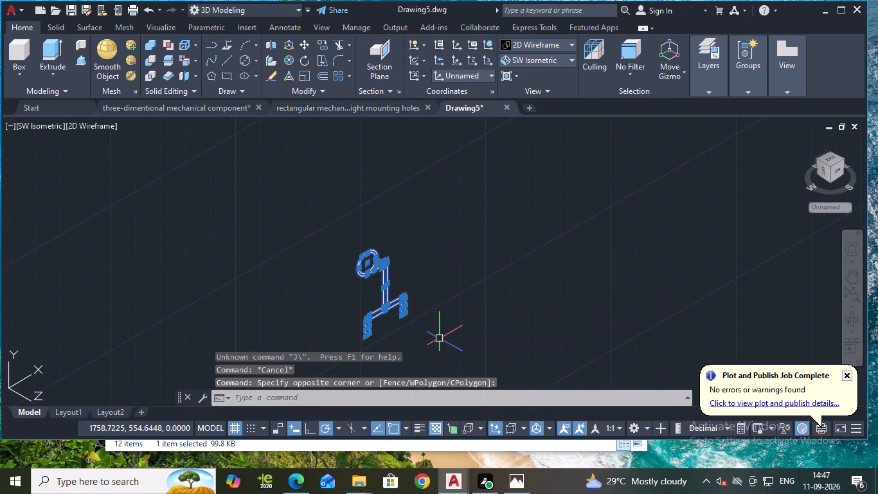
key("j")
key("Return")
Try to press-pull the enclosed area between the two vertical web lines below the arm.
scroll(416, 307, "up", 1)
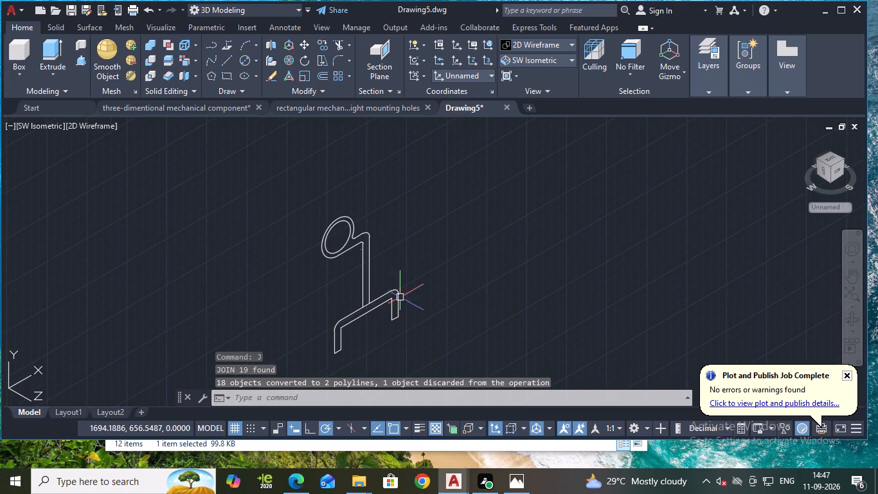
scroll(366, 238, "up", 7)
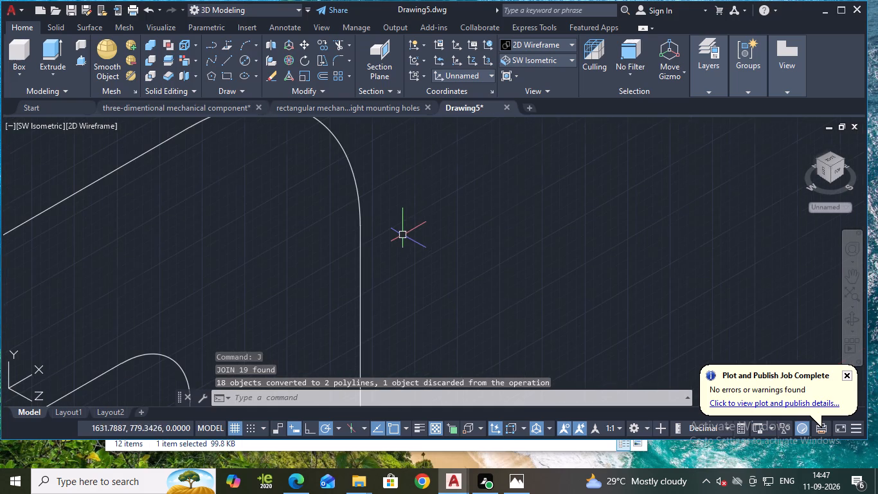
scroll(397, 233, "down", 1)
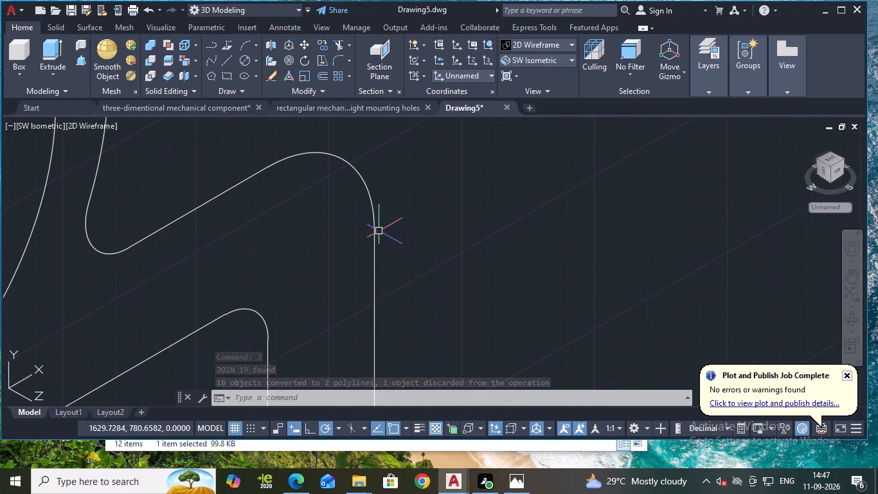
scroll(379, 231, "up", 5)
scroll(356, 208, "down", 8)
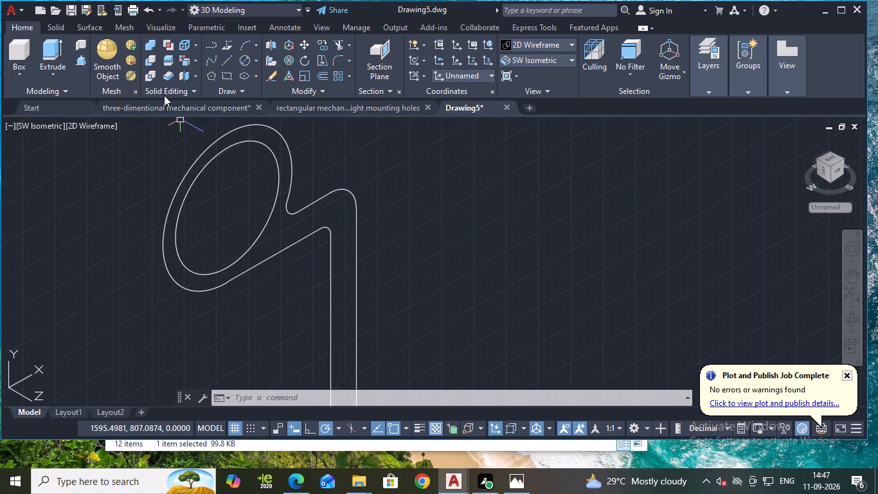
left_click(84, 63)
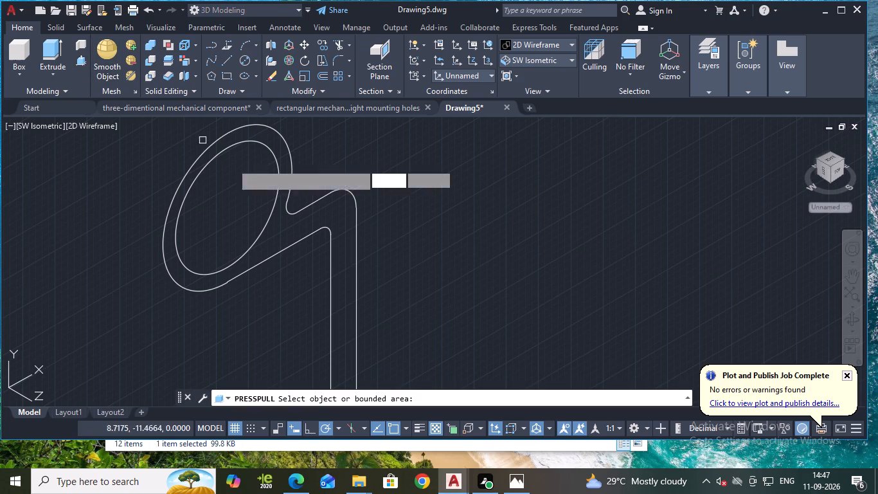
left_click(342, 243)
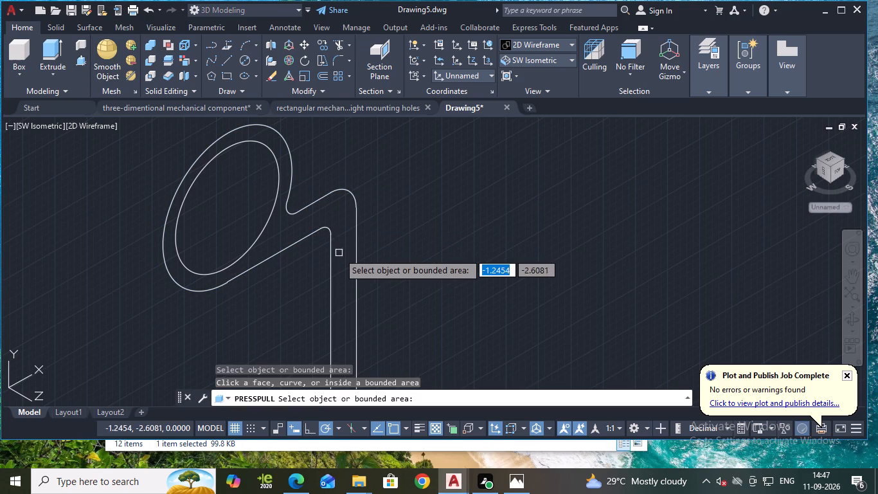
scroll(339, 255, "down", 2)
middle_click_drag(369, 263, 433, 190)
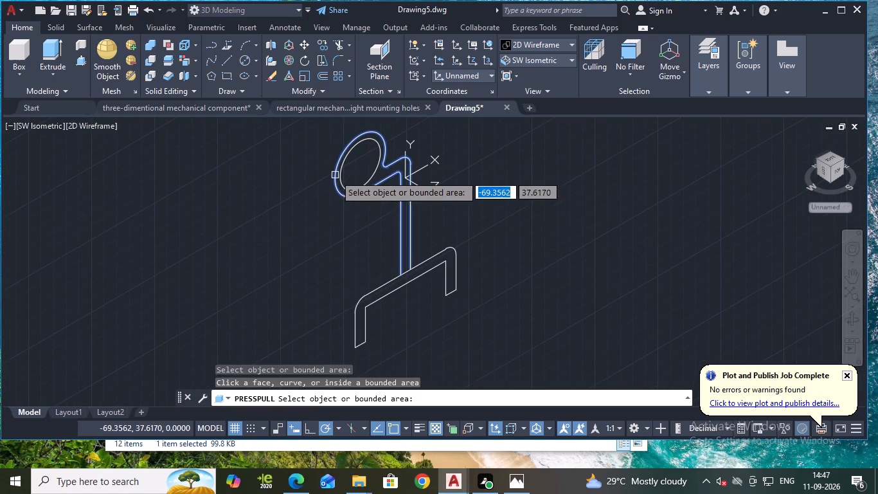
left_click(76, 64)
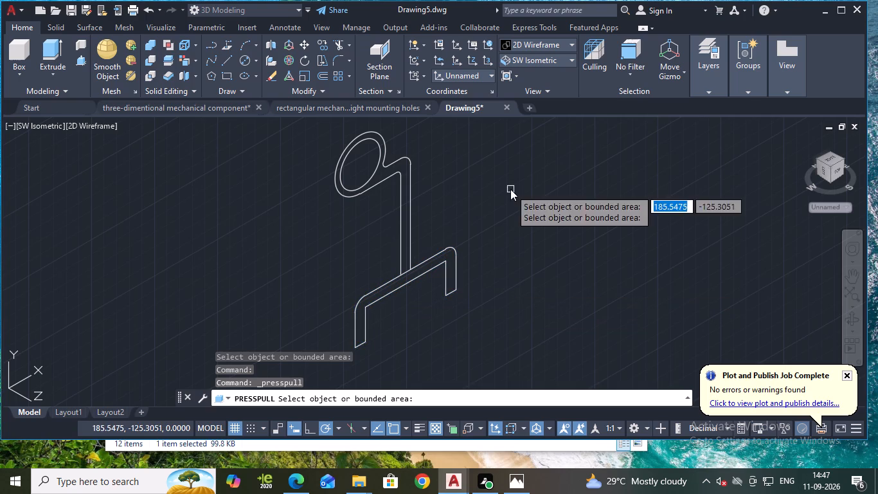
Switch the model to the Front view.
left_click(548, 56)
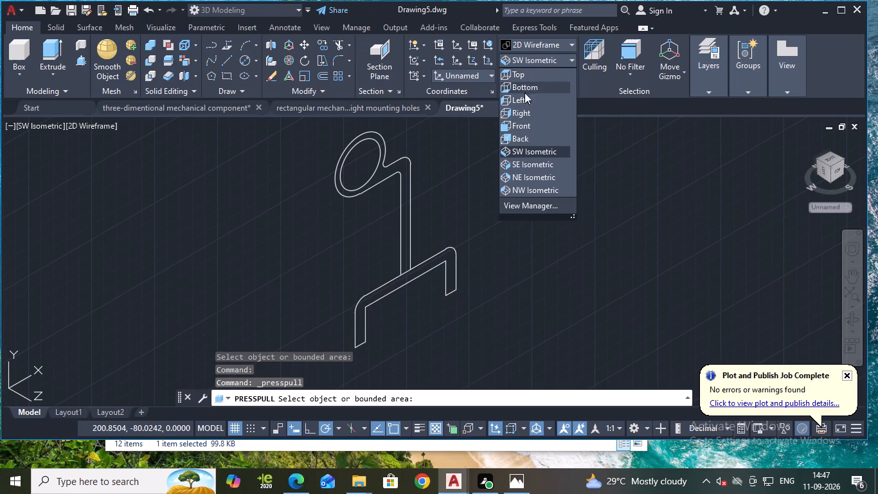
left_click(515, 123)
scroll(515, 219, "down", 1)
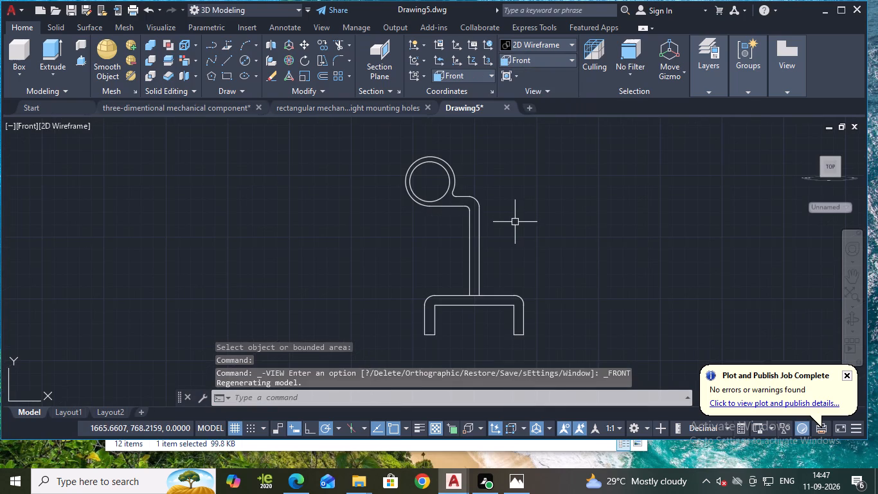
scroll(506, 270, "up", 2)
middle_click_drag(504, 271, 490, 172)
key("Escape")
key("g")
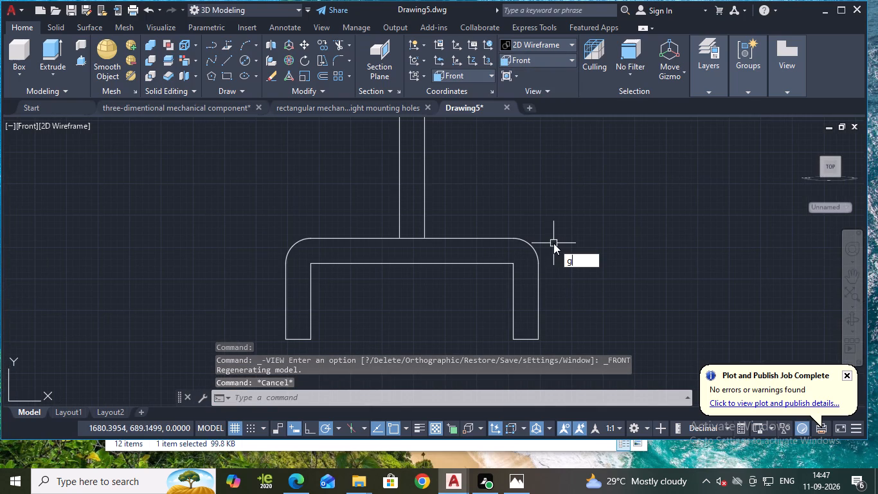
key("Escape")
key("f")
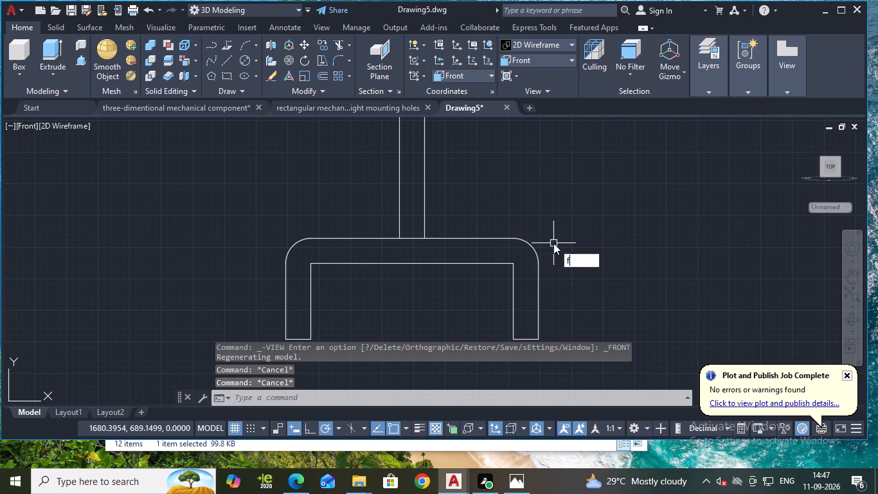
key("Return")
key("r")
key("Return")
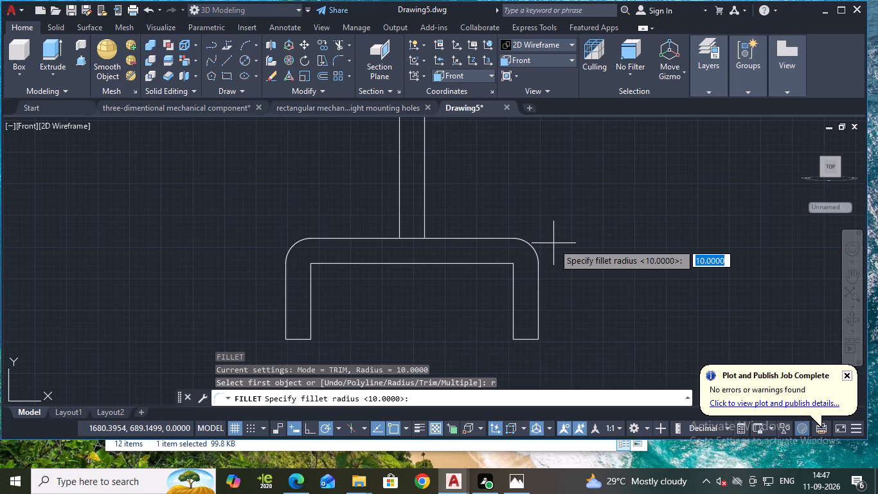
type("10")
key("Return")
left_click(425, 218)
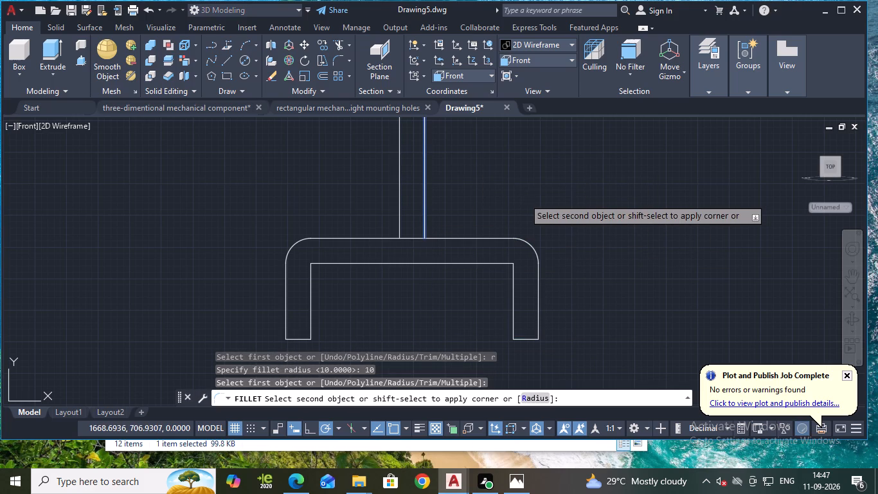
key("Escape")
Trim the channel base's top edge between the two vertical web lines.
scroll(433, 234, "up", 1)
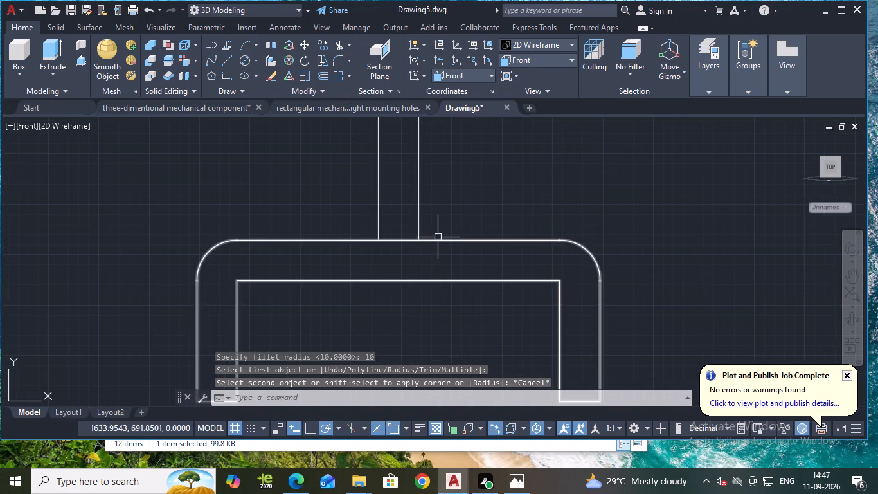
key("Escape")
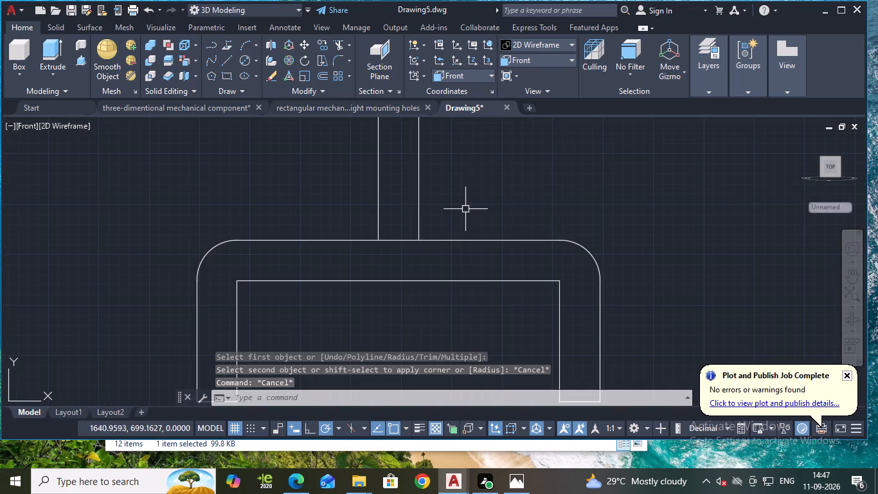
type("tr")
key("Return")
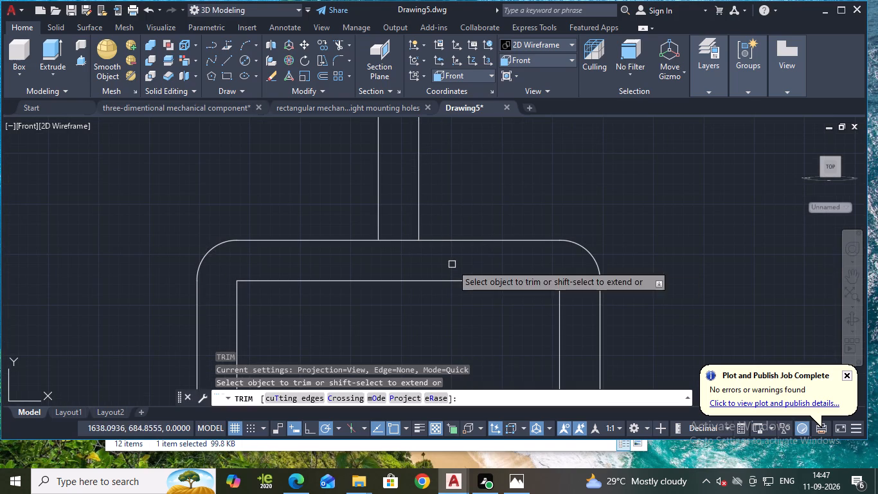
left_click(402, 241)
key("Escape")
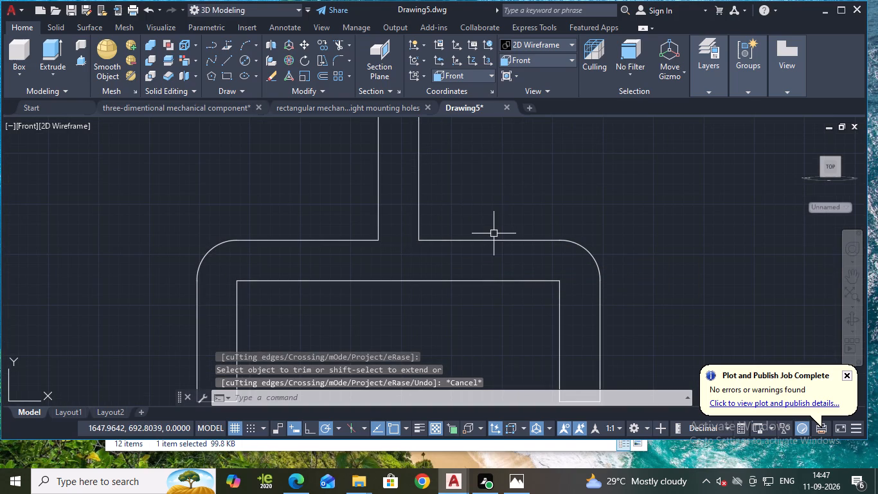
Fillet both corners where the vertical web meets the channel base's top edge with radius 10.
key("f")
key("Return")
key("r")
key("Return")
type("10")
key("Return")
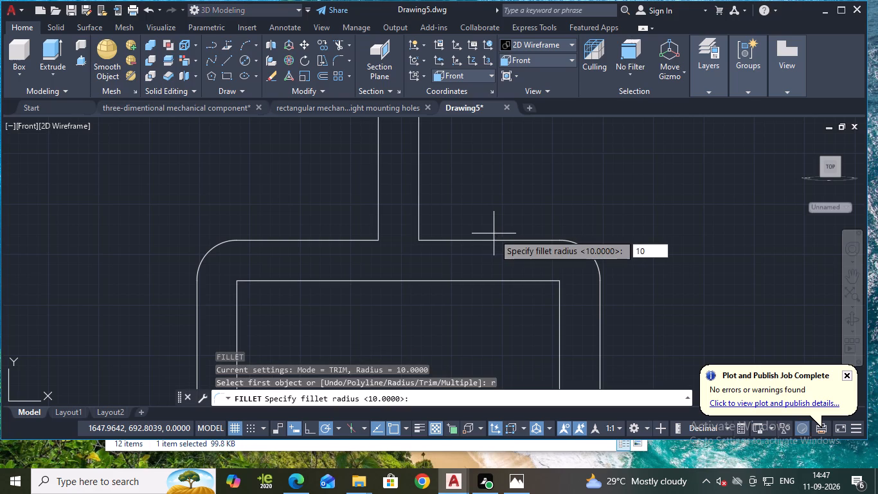
left_click(420, 232)
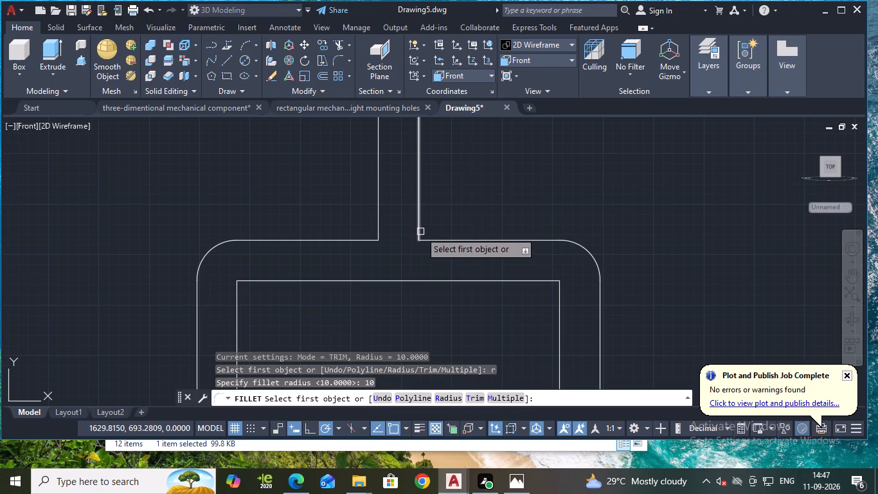
left_click(432, 239)
key("space")
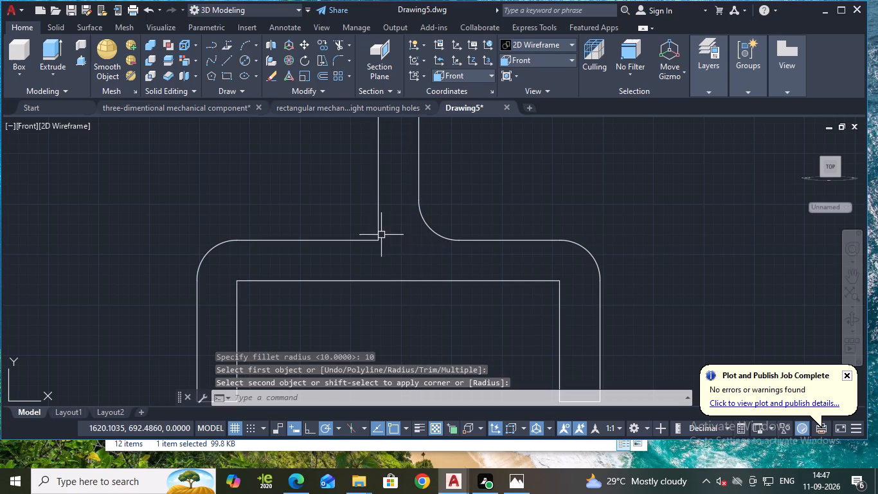
left_click(377, 224)
left_click(358, 242)
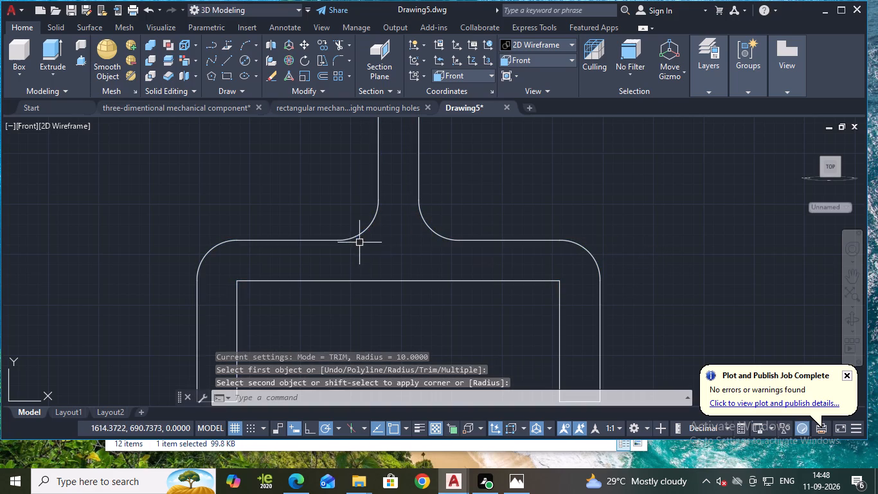
scroll(503, 180, "down", 1)
scroll(559, 185, "down", 1)
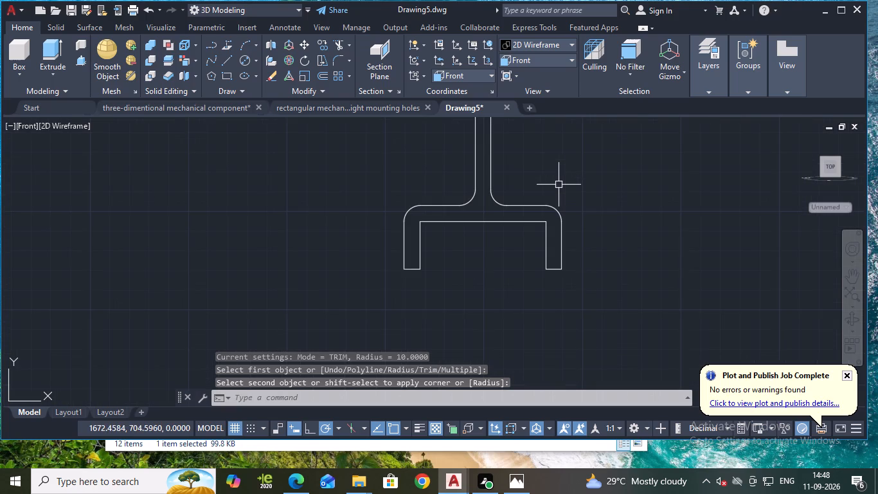
middle_click_drag(569, 183, 507, 271)
key("Escape")
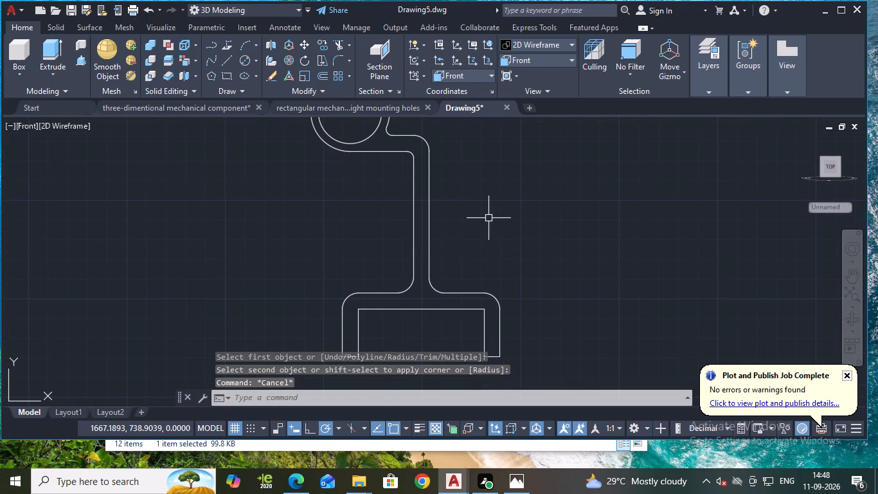
Save the drawing as "three-dimentional mechanical bracket.dwg" in the 11-9-2026 folder inside VAMSI on the Desktop.
key("ctrl+s")
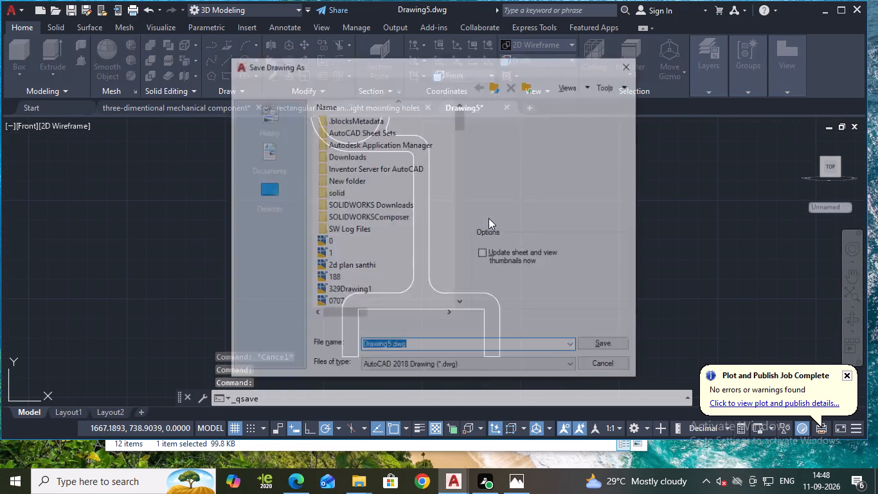
left_click(265, 191)
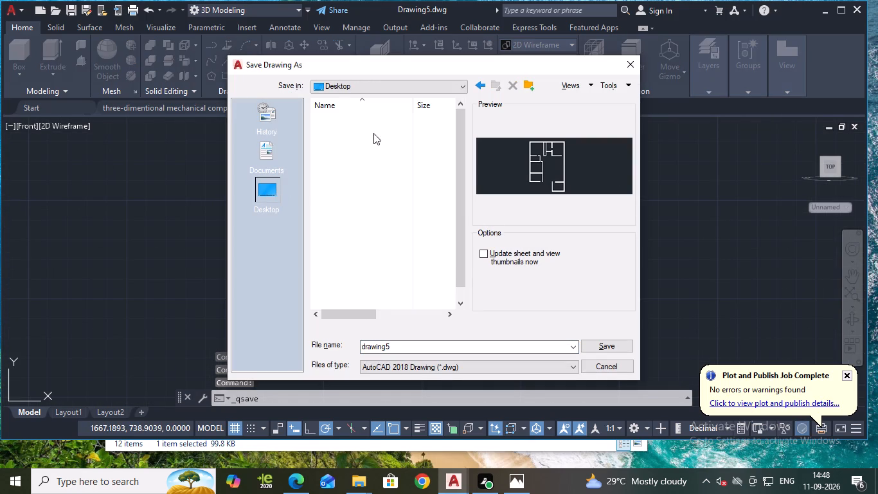
double_click(348, 215)
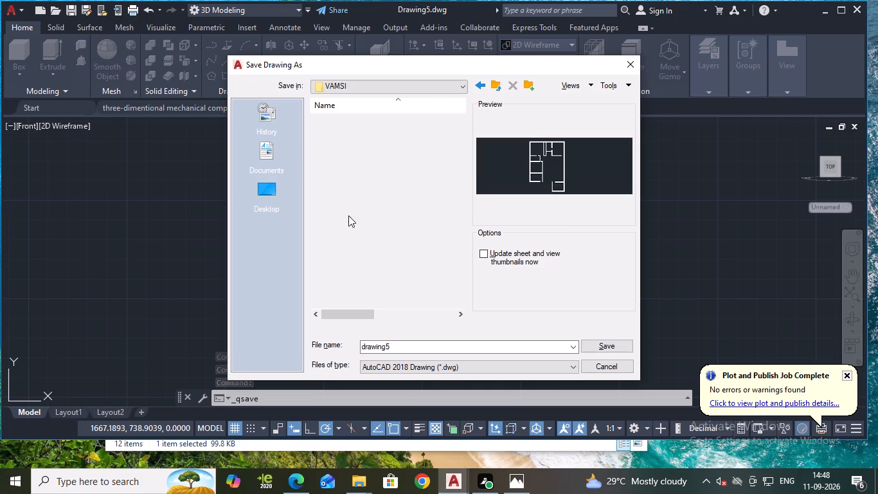
double_click(368, 147)
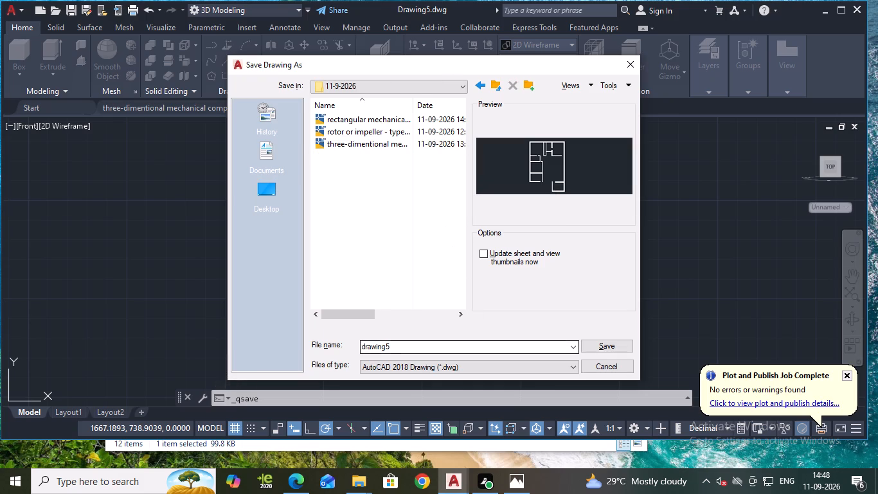
left_click(476, 344)
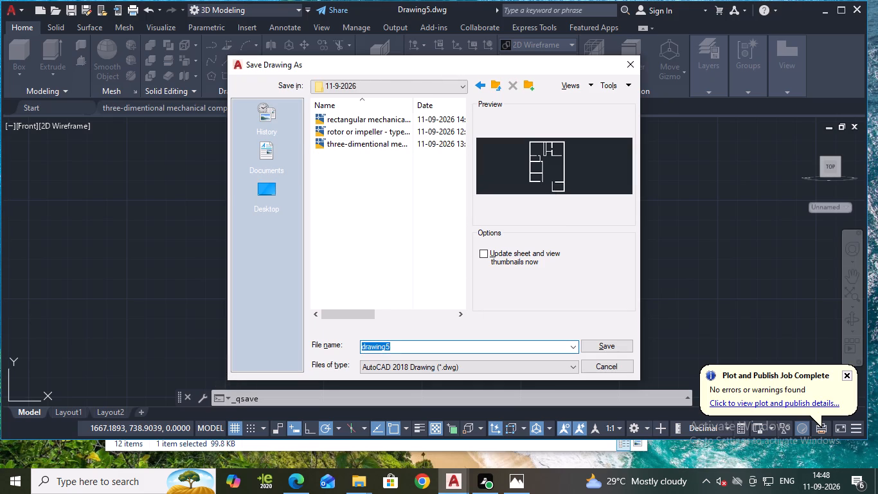
type("three")
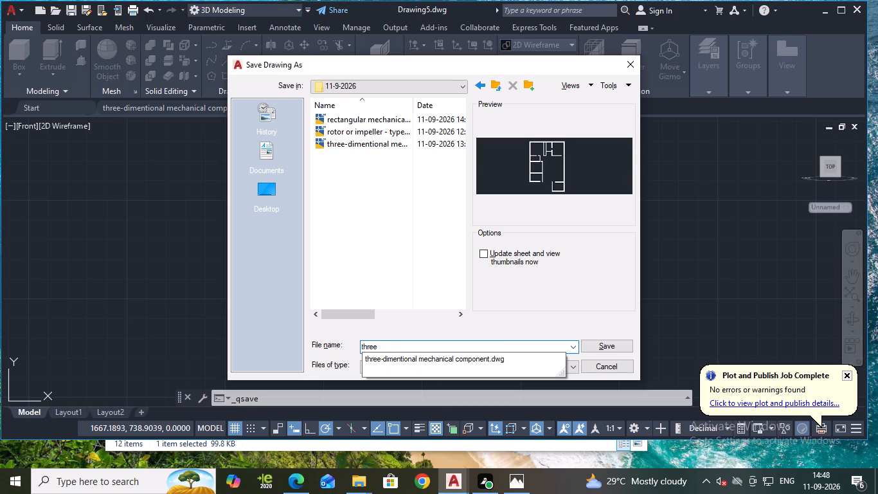
left_click(481, 364)
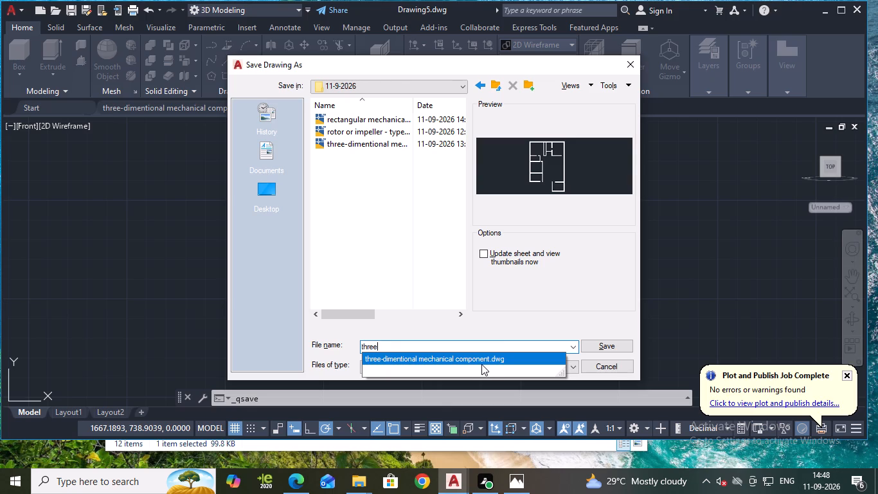
left_click(488, 346)
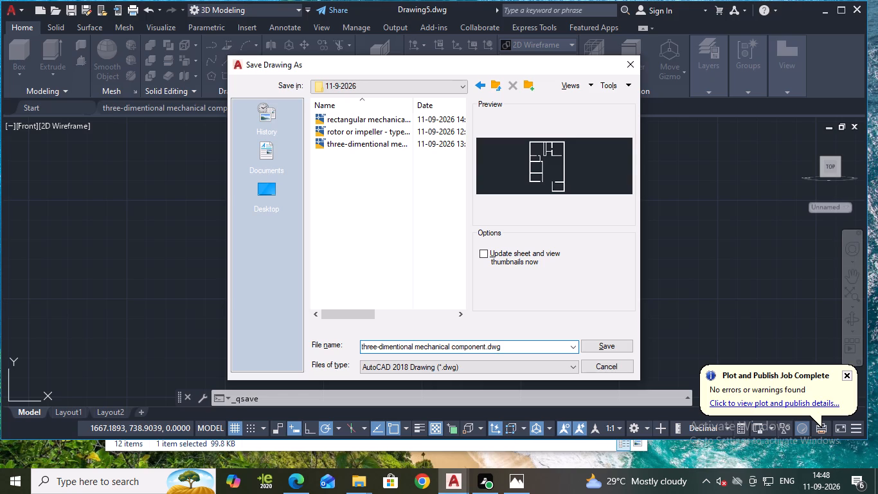
left_click(486, 344)
key("BackSpace")
key("BackSpace")
key("BackSpace")
key("BackSpace")
key("BackSpace")
key("BackSpace")
key("BackSpace")
key("BackSpace")
key("BackSpace")
type("bracket")
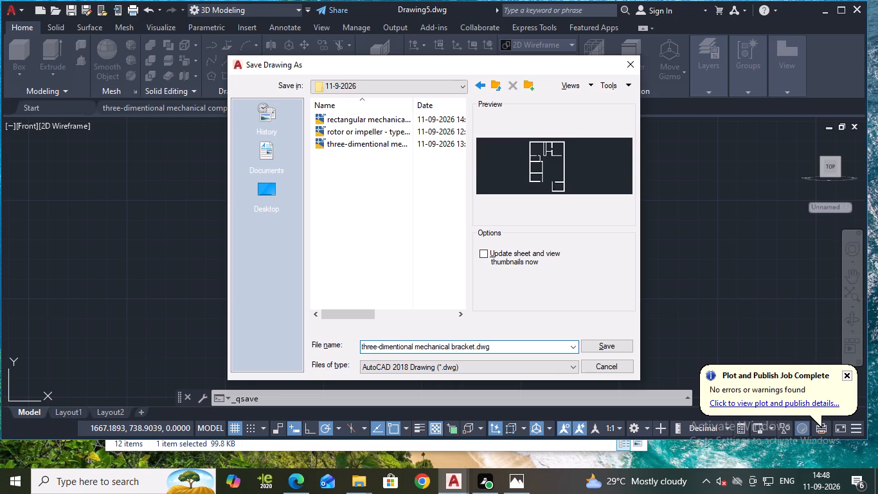
left_click(600, 349)
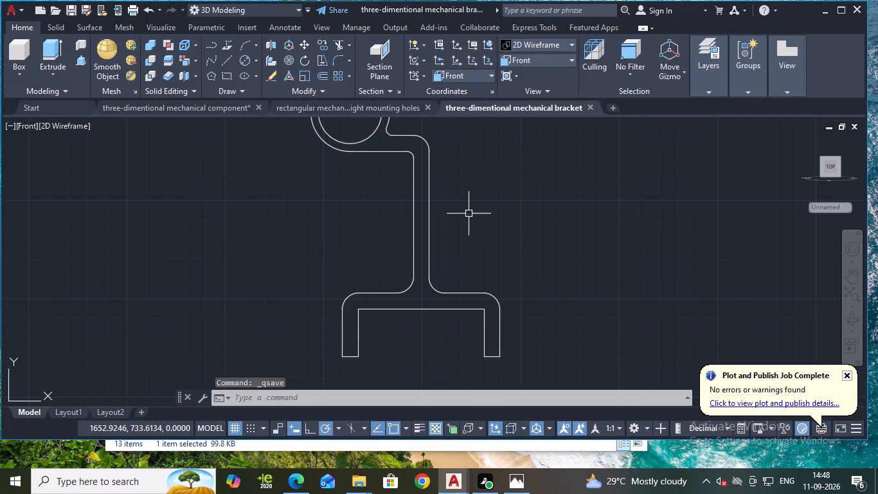
In the SW Isometric view, press-pull the closed bracket profile around the ring, web and channel base by 60.
scroll(473, 207, "down", 1)
middle_click_drag(479, 202, 476, 208)
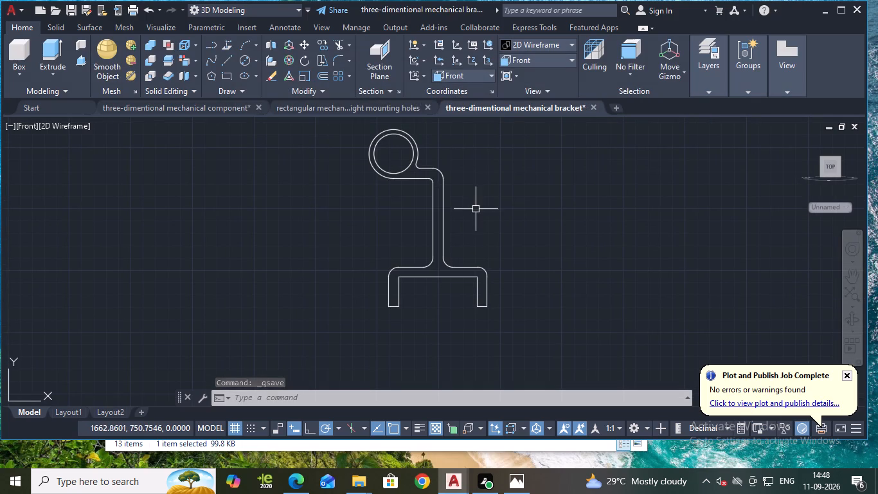
scroll(470, 232, "up", 1)
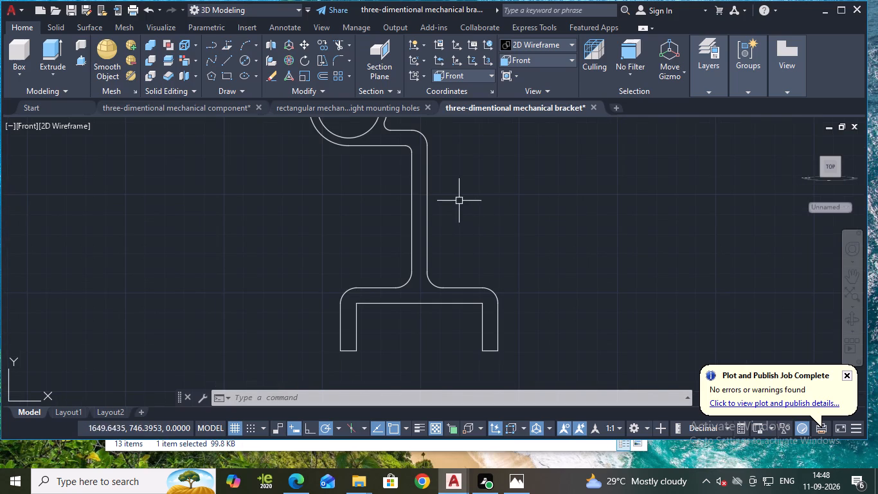
middle_click_drag(463, 200, 485, 209)
left_click(550, 64)
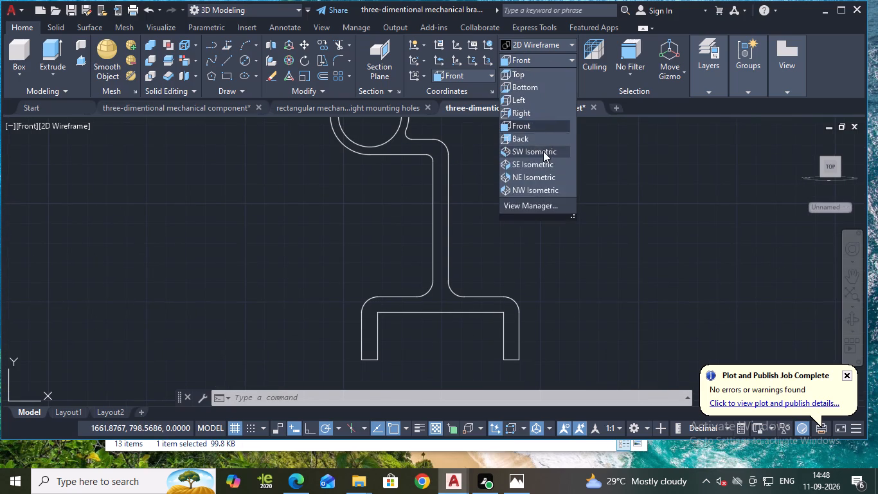
left_click(542, 152)
left_click(80, 56)
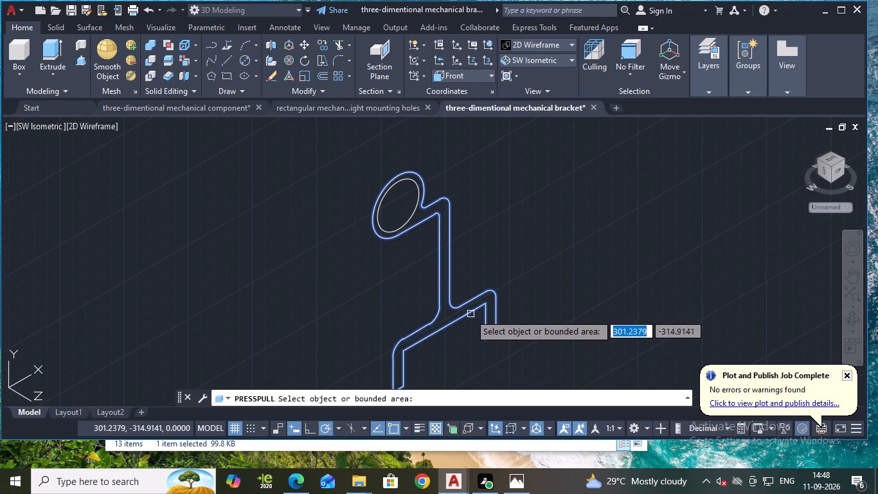
left_click(452, 315)
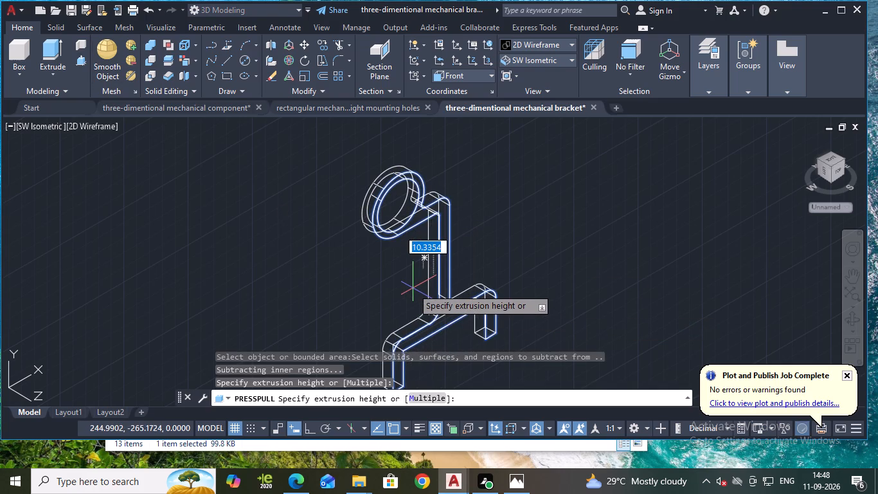
type("60")
key("Return")
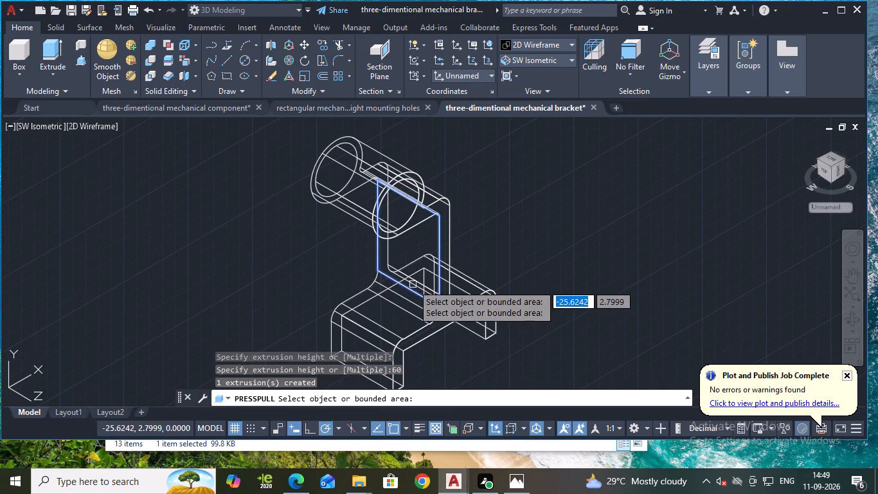
key("Escape")
Display the bracket in the Shades of Gray visual style with the grid turned off.
left_click(540, 44)
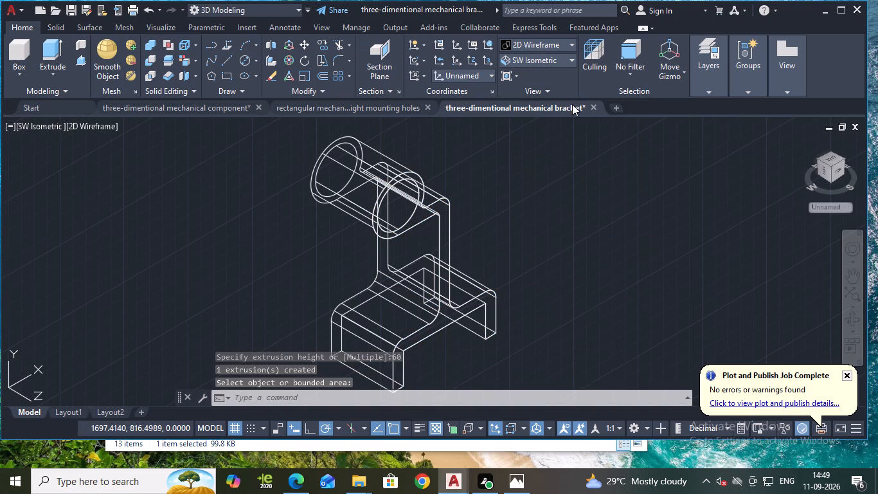
left_click(571, 42)
left_click(571, 42)
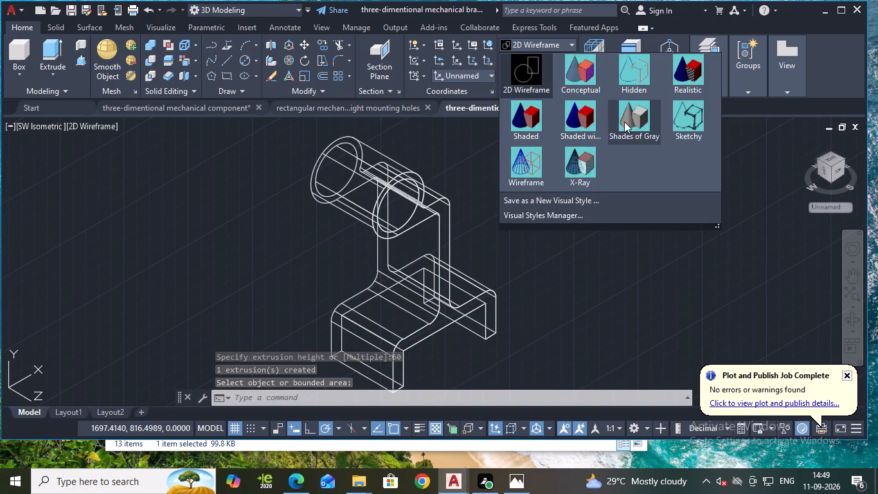
left_click(625, 122)
key("Escape")
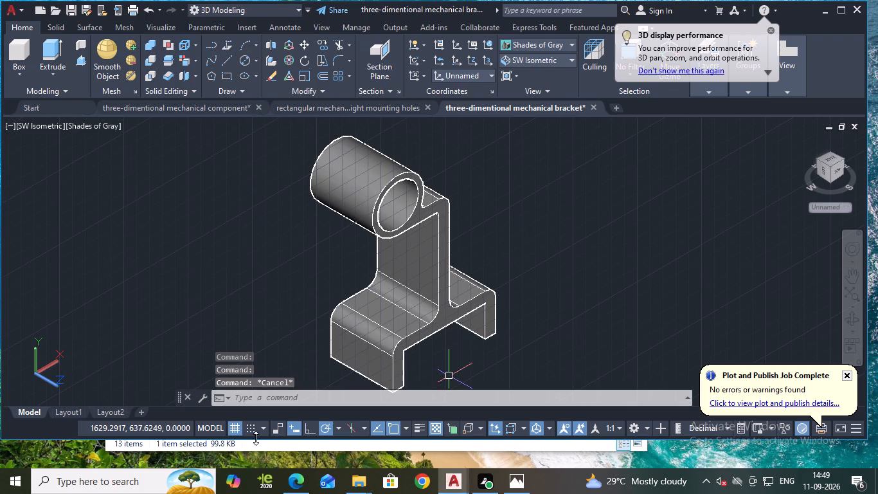
left_click(230, 428)
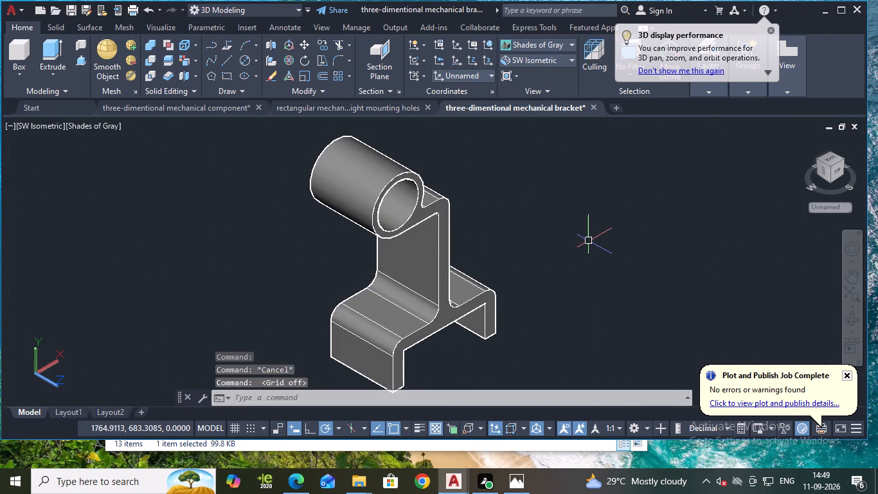
Switch the model back to the Front view.
middle_click_drag(618, 255, 556, 221, "shift")
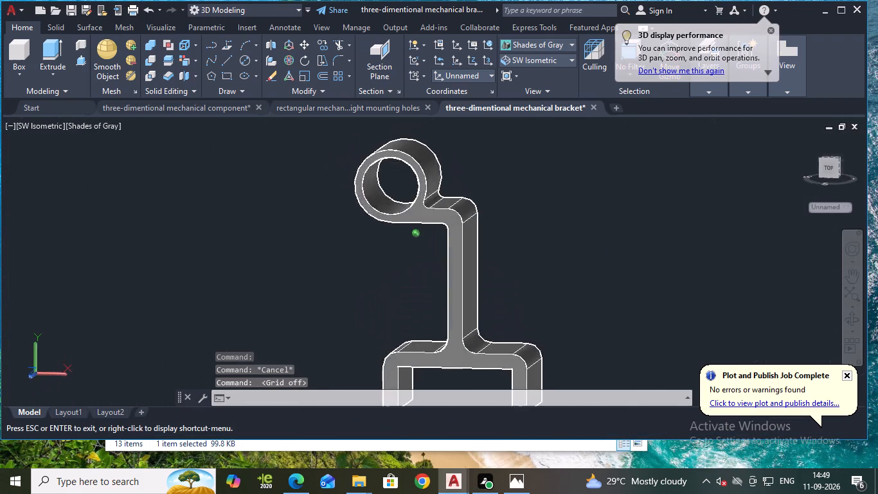
middle_click_drag(556, 221, 616, 242, "shift")
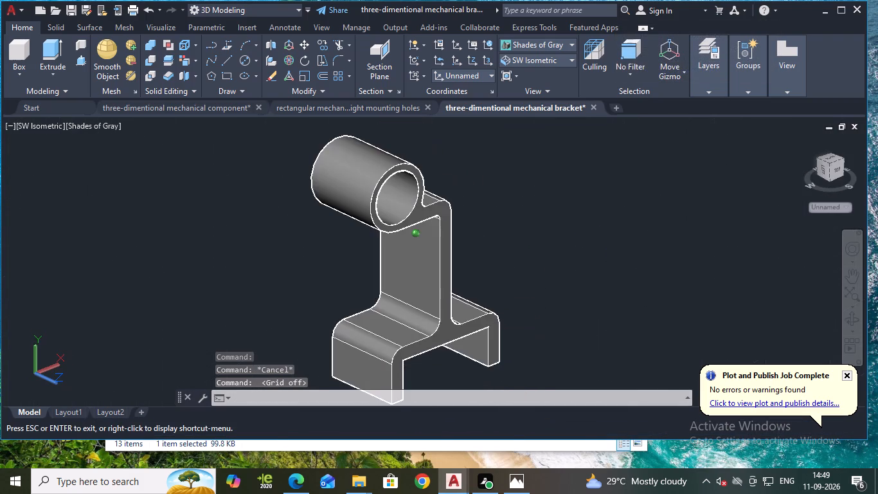
middle_click_drag(616, 242, 617, 243, "shift")
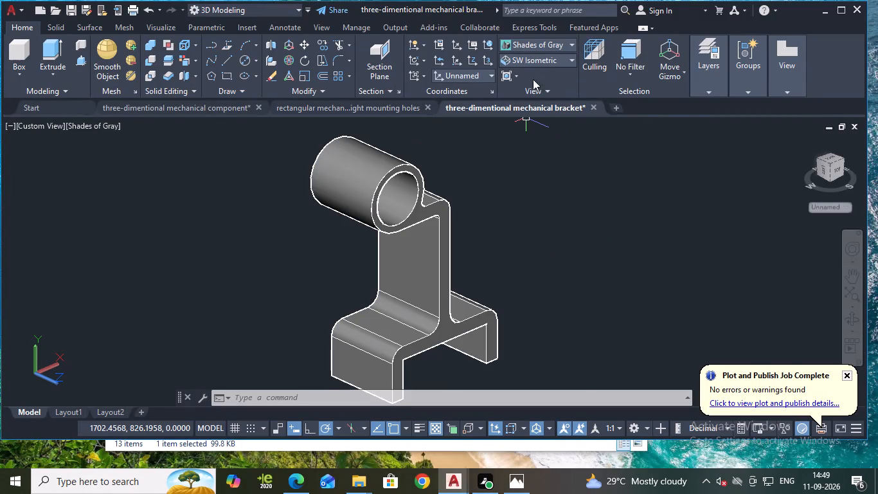
scroll(516, 214, "down", 1)
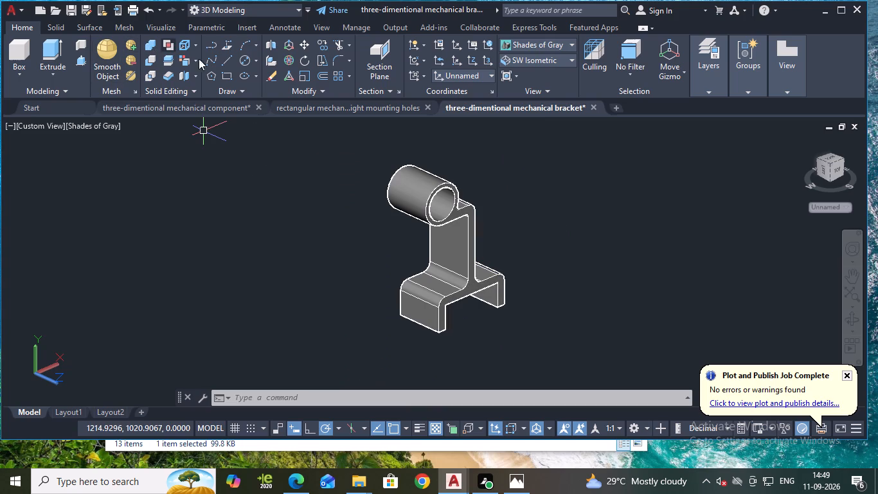
left_click(226, 58)
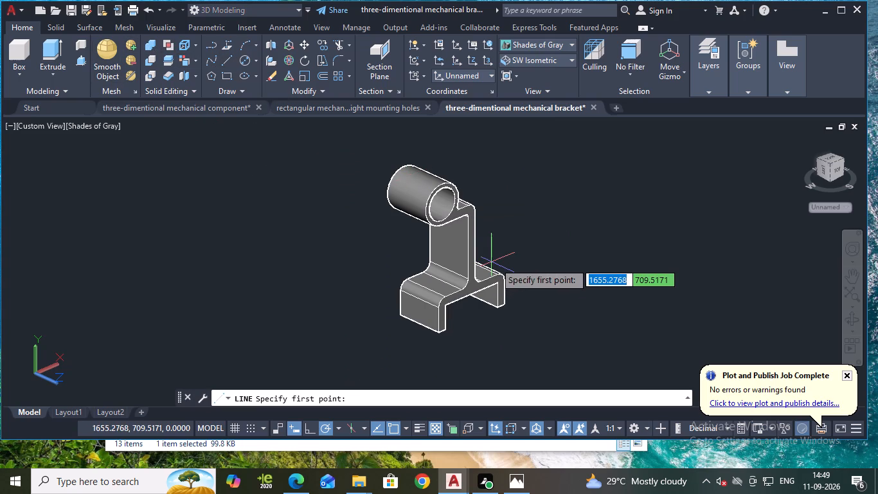
left_click(531, 53)
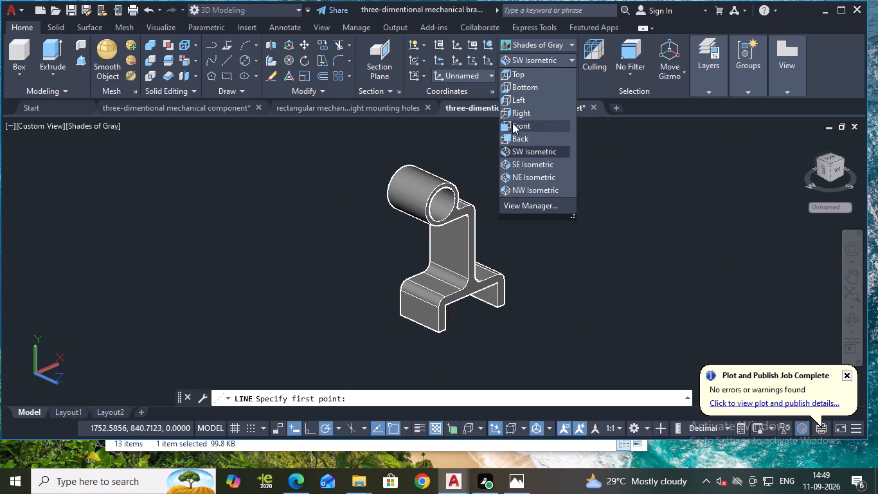
left_click(512, 124)
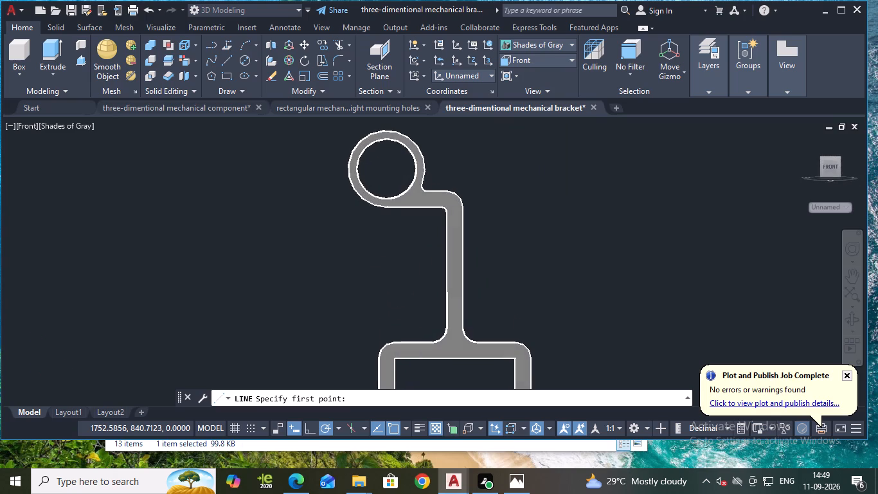
Draw a closed right triangle beside the bracket with an 80 vertical leg and a 45 horizontal leg.
scroll(477, 228, "down", 1)
middle_click_drag(564, 253, 524, 239)
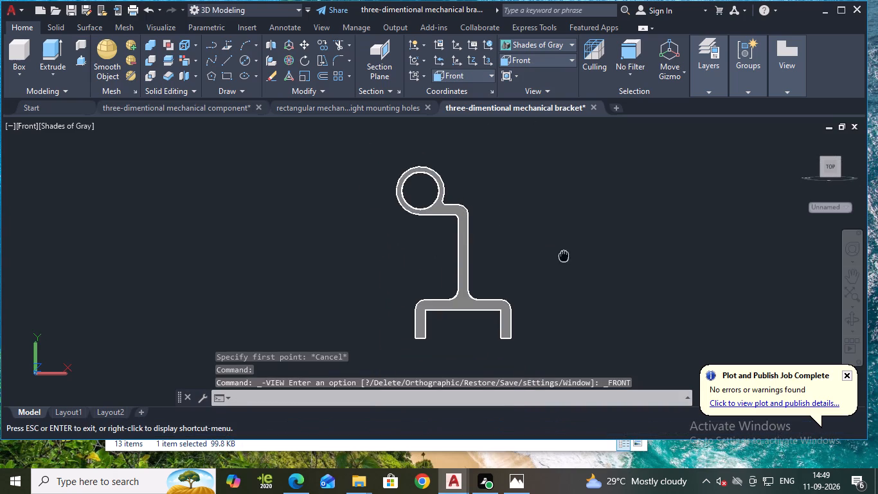
middle_click_drag(524, 239, 467, 230)
scroll(405, 229, "up", 1)
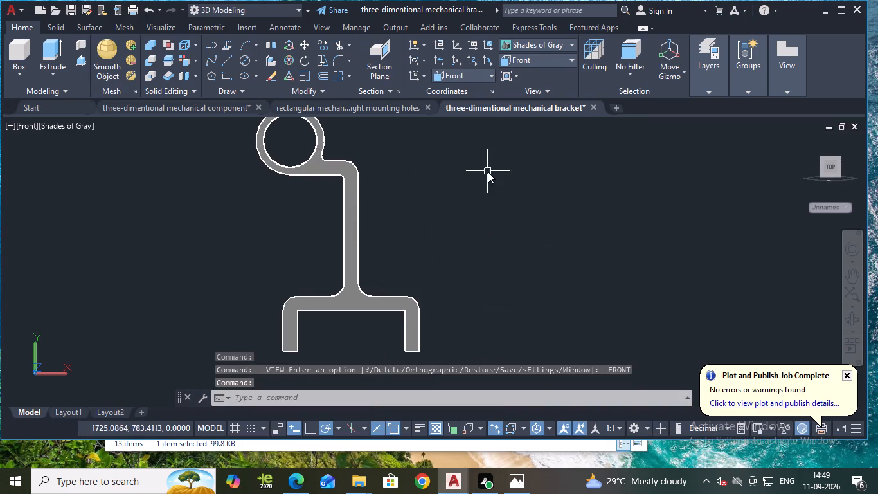
left_click(228, 60)
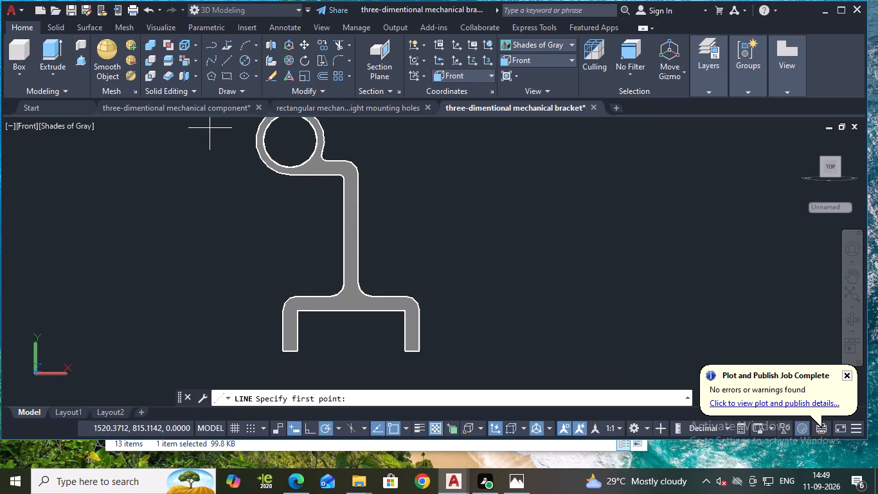
left_click(545, 168)
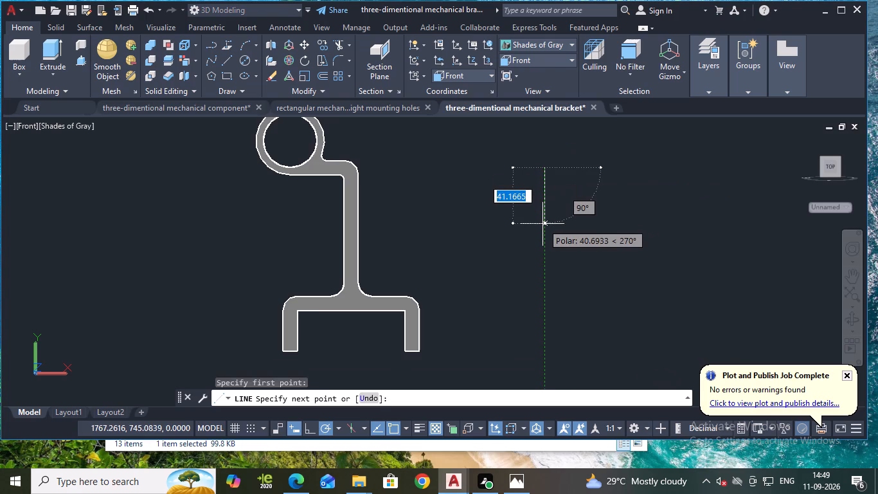
type("80")
key("Return")
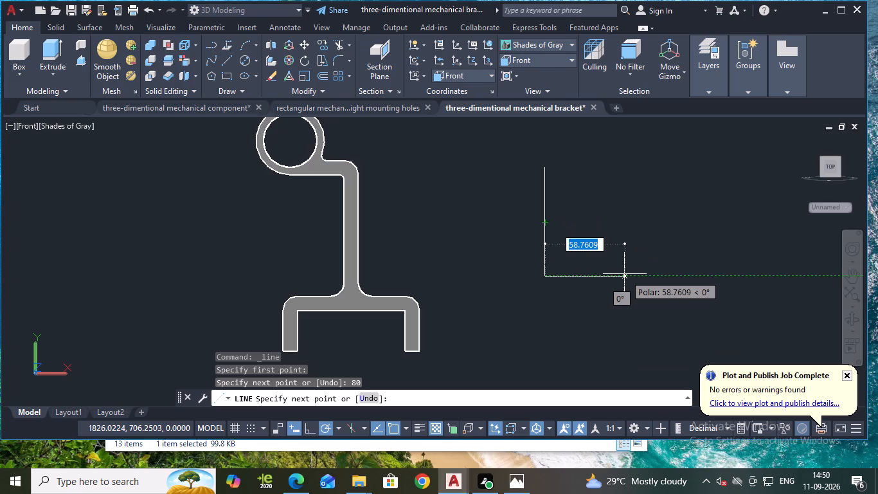
type("45")
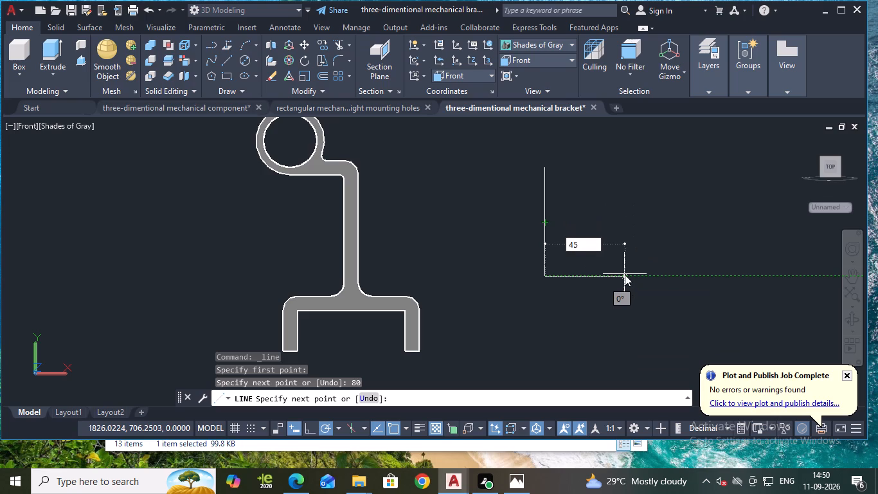
key("Return")
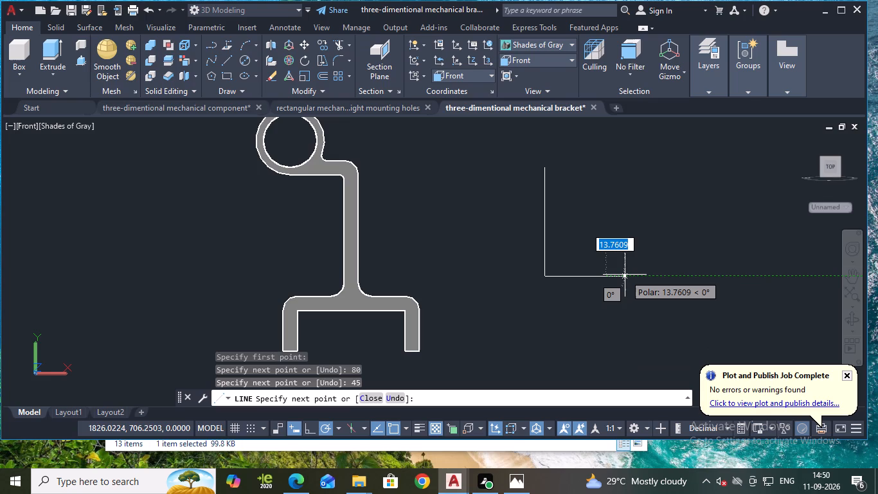
left_click(544, 167)
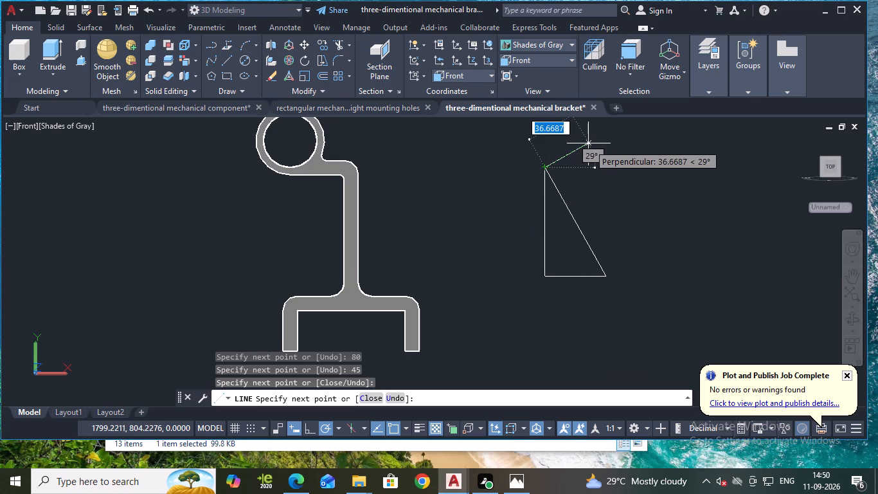
key("Escape")
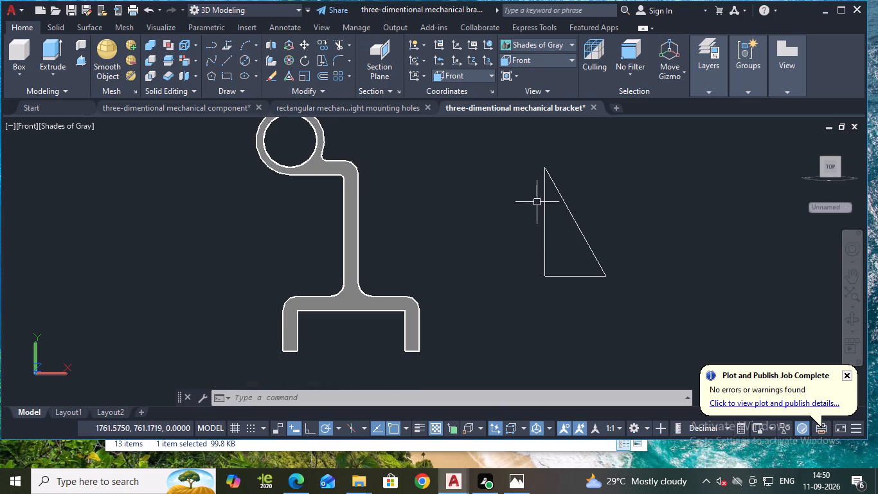
Switch the model to the SW Isometric view.
left_click(534, 43)
left_click(526, 42)
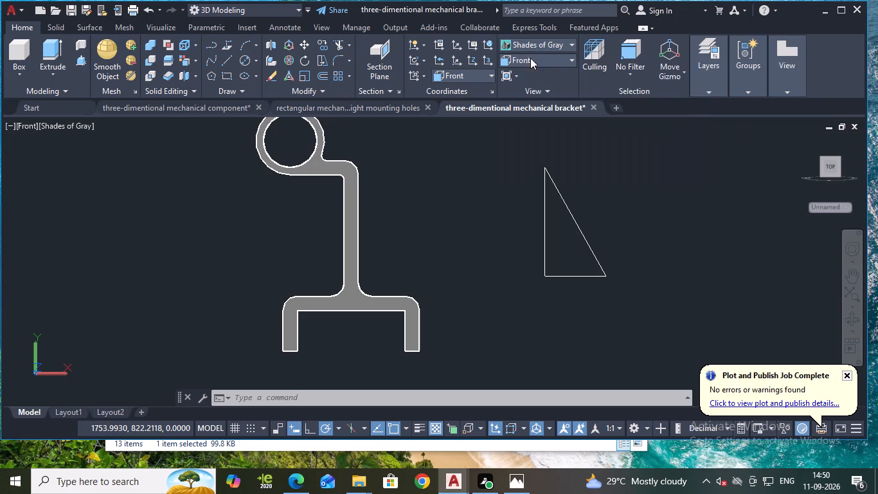
left_click(535, 62)
left_click(555, 150)
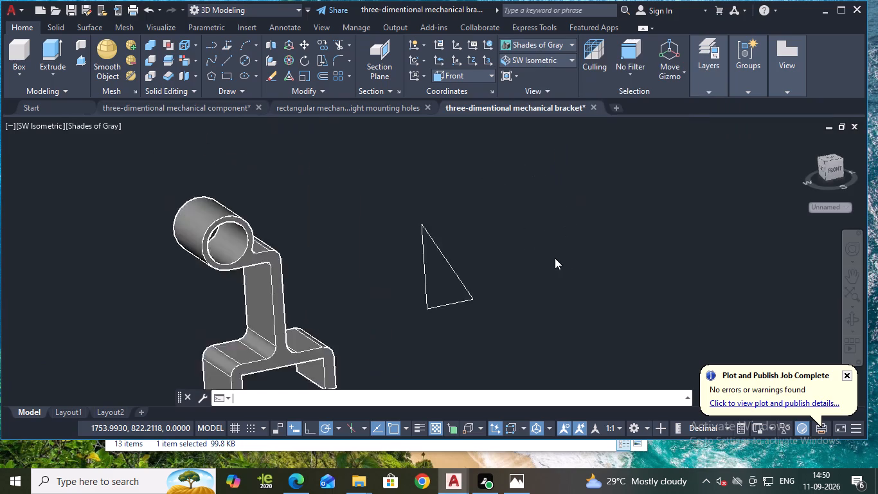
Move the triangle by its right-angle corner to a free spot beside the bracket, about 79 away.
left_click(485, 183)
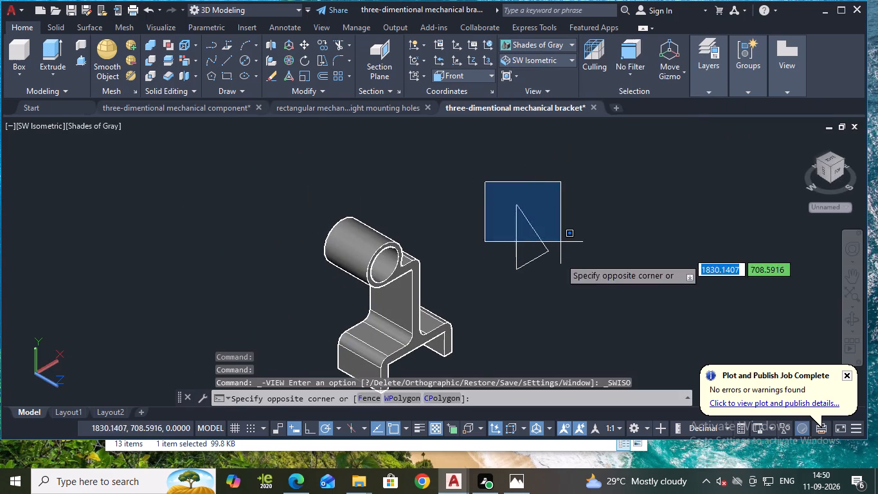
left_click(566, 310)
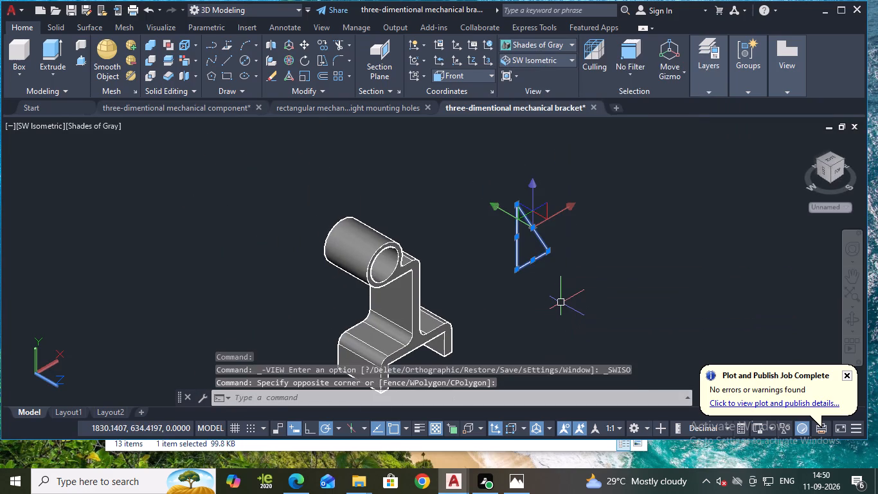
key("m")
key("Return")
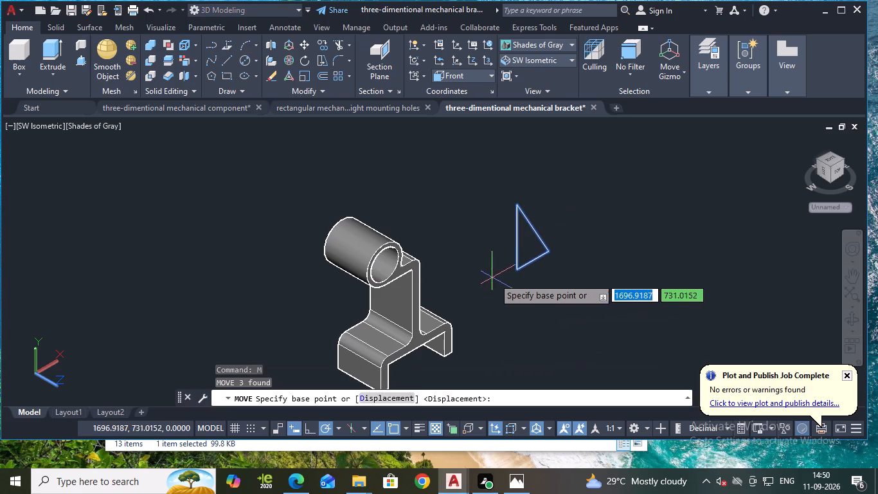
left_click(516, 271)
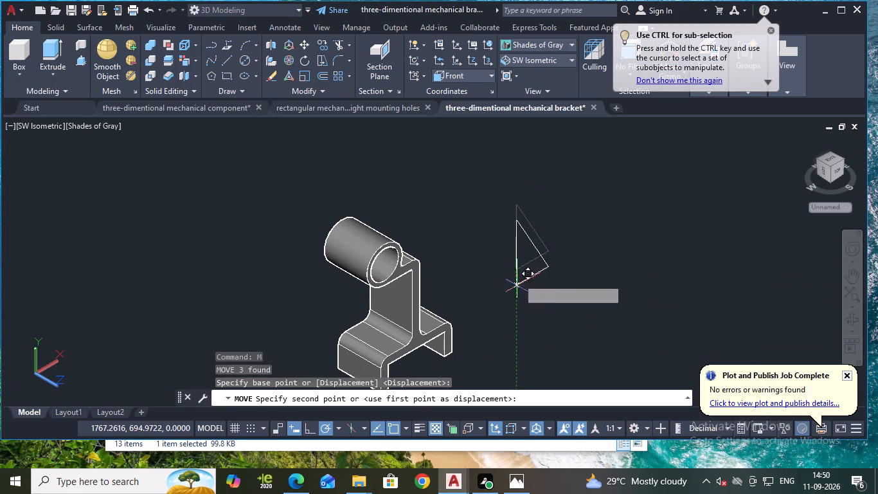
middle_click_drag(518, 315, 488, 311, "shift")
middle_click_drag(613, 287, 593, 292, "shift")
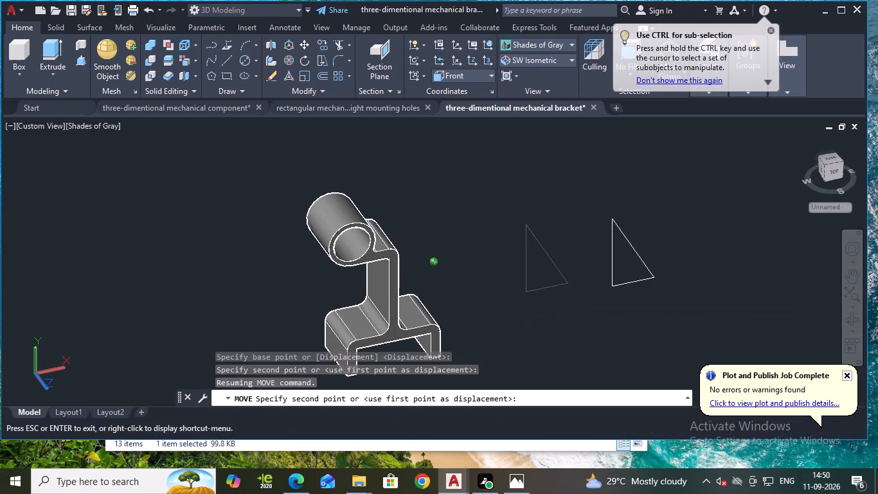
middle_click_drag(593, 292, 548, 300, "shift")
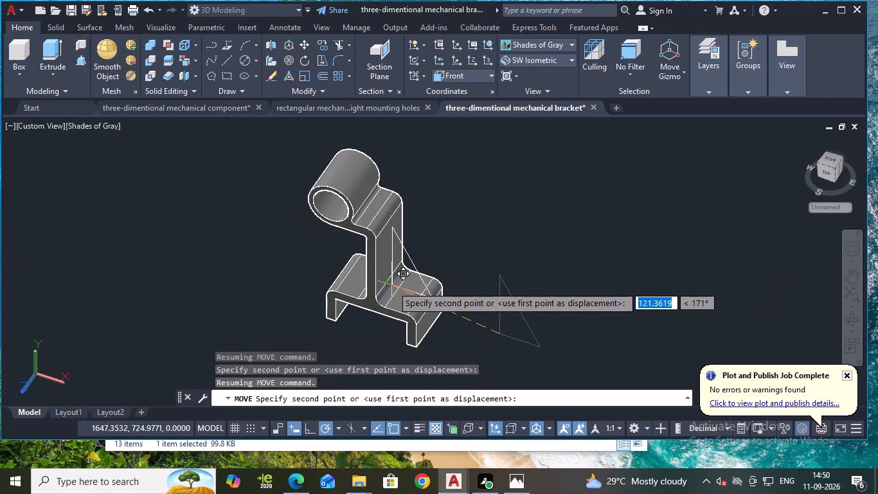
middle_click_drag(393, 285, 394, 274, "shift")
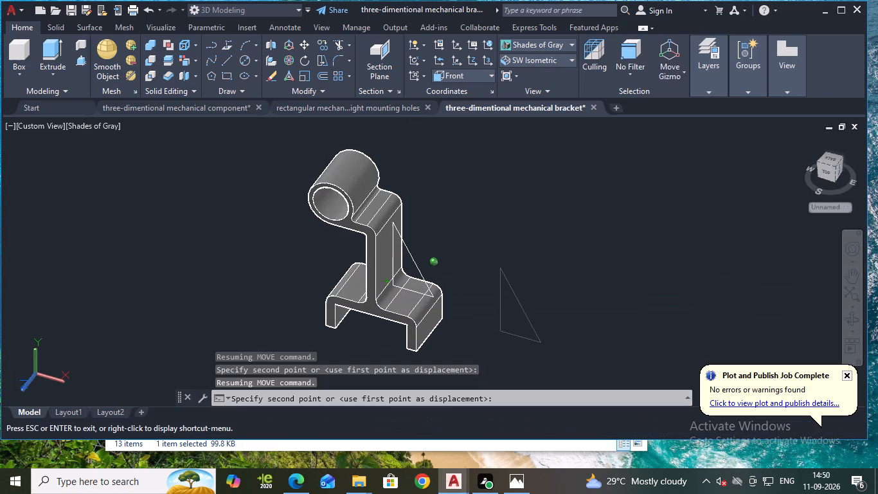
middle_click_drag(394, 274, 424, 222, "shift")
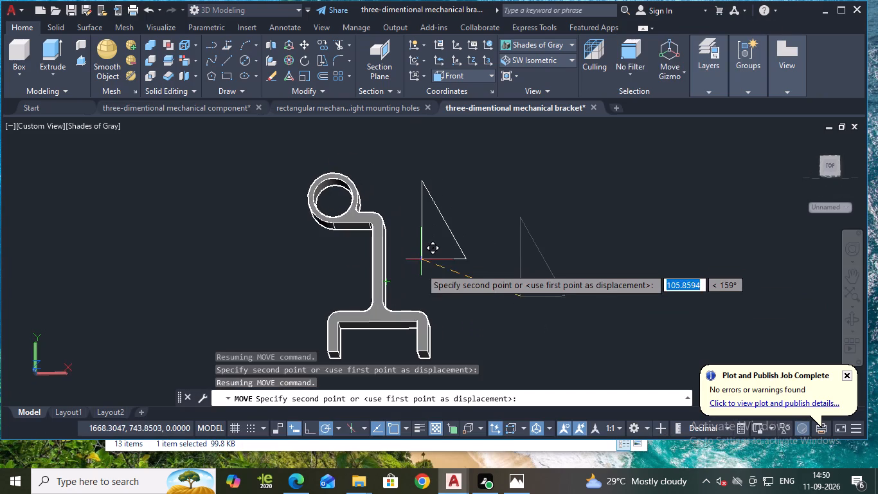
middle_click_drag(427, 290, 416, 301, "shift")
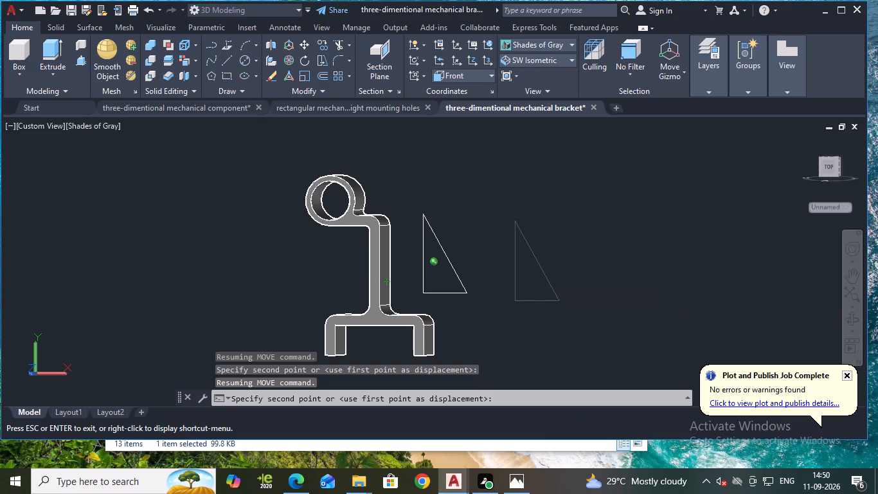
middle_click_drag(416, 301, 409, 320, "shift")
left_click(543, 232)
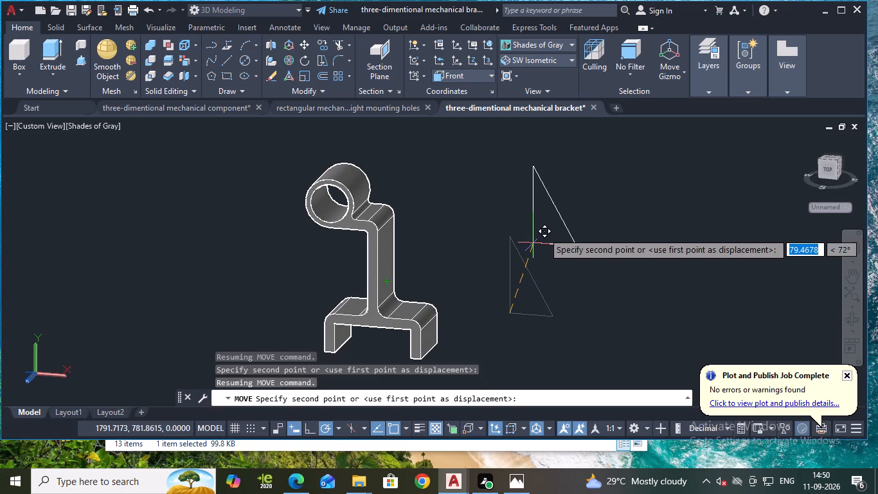
Draw guide lines on the channel base's top face: 25 inward from the front edge at the fillet, and about 27 toward the web.
scroll(475, 290, "up", 1)
middle_click_drag(470, 284, 479, 241)
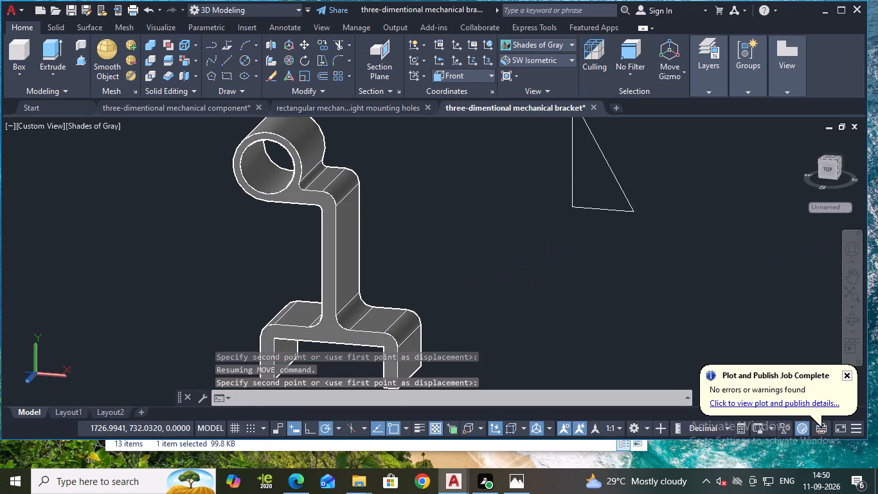
middle_click_drag(479, 241, 479, 241)
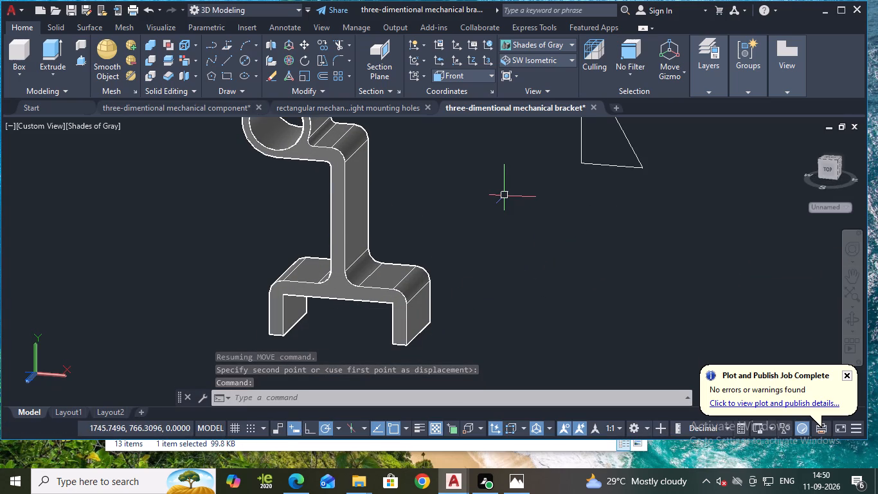
middle_click_drag(481, 232, 462, 242, "shift")
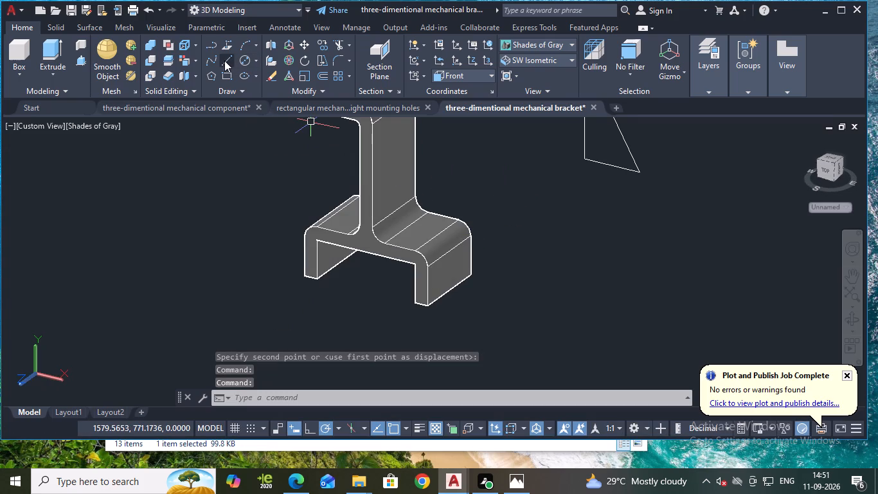
left_click(224, 60)
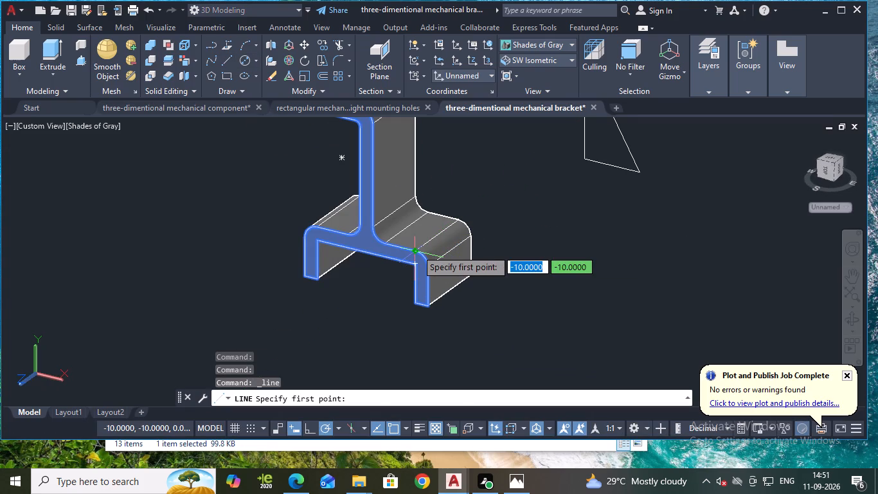
left_click(416, 250)
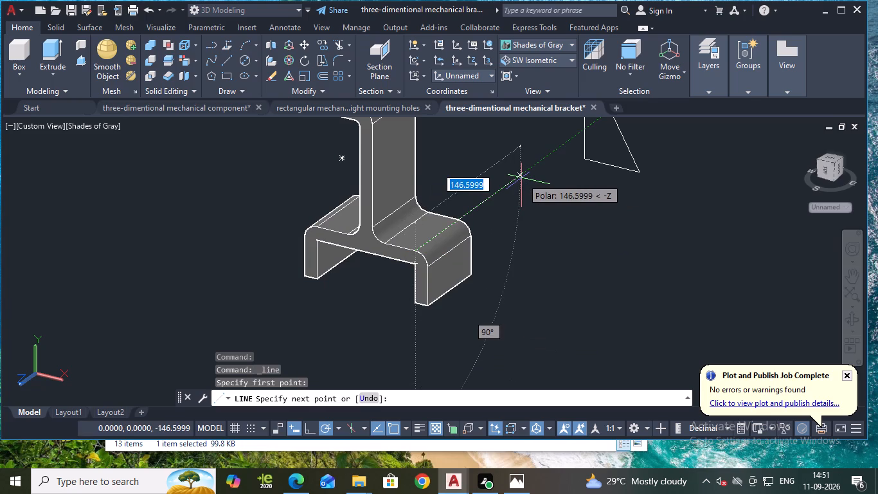
type("25")
key("Return")
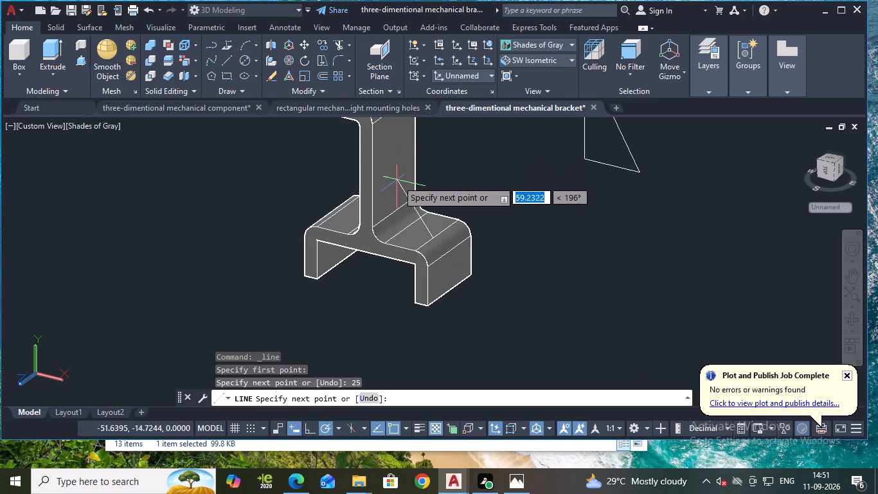
left_click(402, 230)
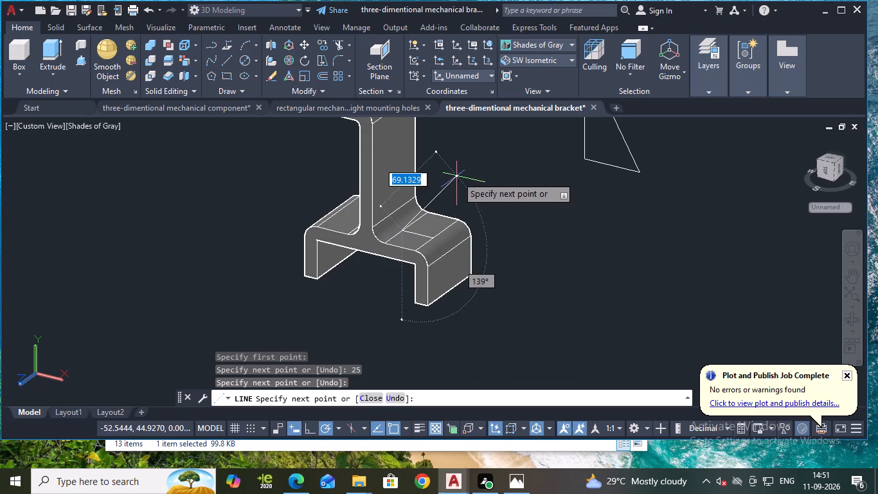
key("Escape")
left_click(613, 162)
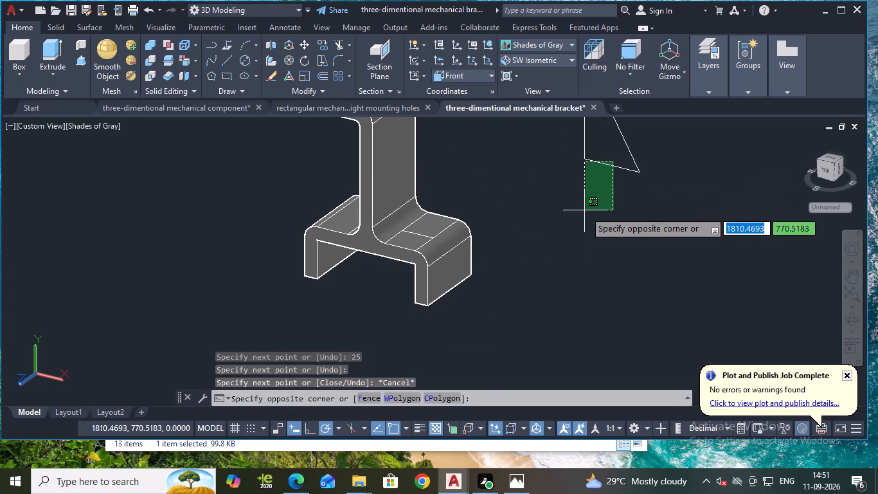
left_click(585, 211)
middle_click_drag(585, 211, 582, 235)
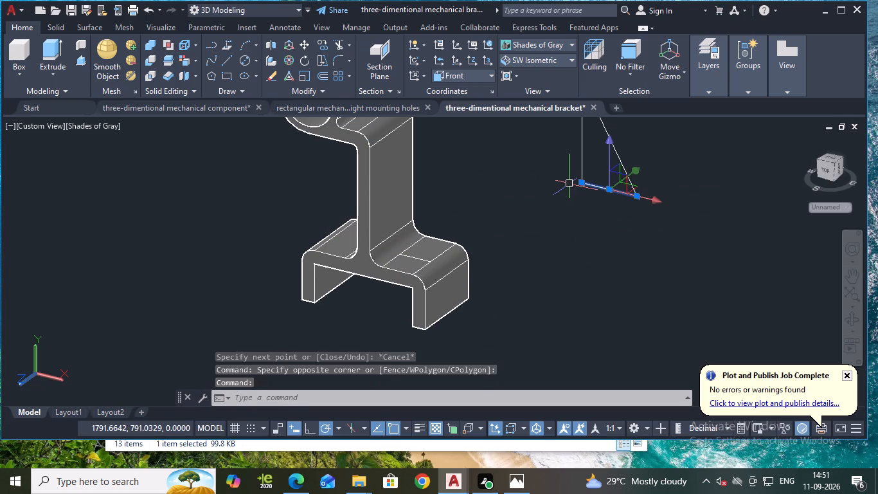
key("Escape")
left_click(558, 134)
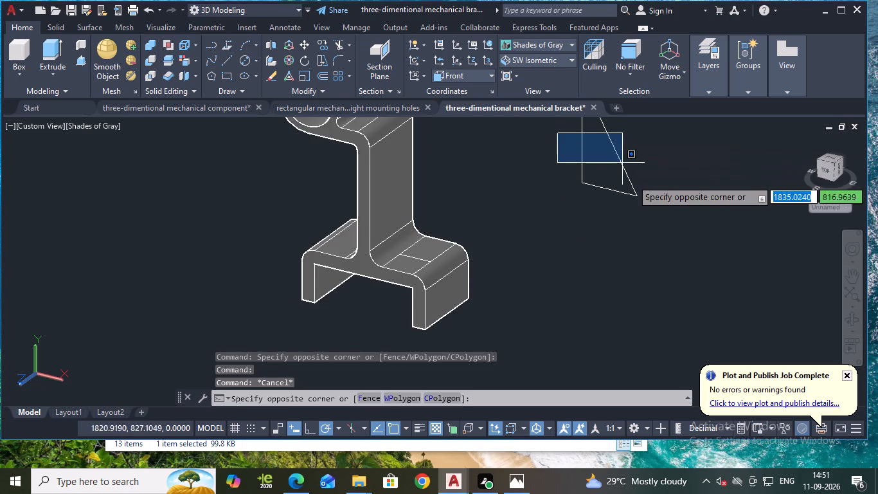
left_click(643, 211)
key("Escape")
Move the whole triangle by its right-angle corner to the guide line's end near the web on the channel base.
left_click(664, 255)
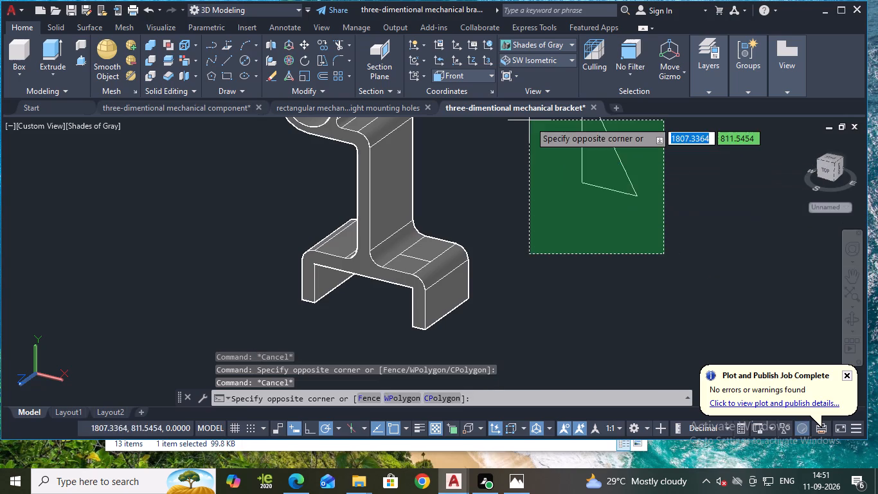
left_click(528, 121)
key("m")
key("Return")
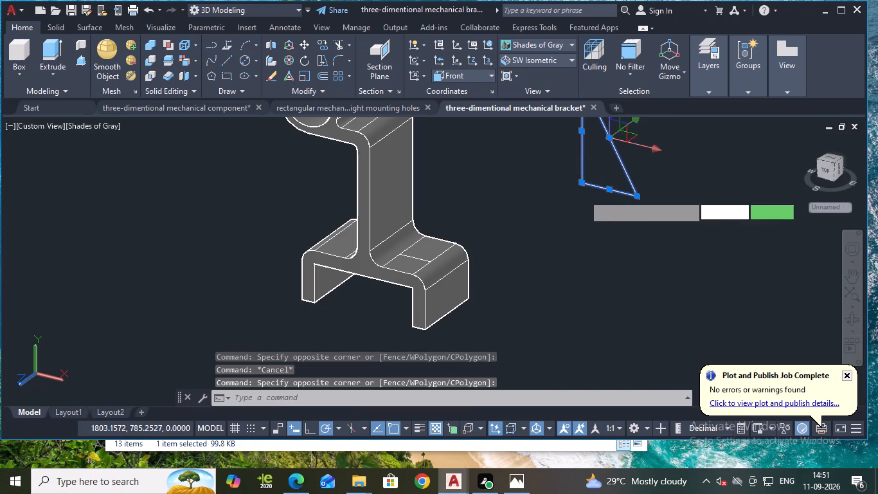
left_click(584, 184)
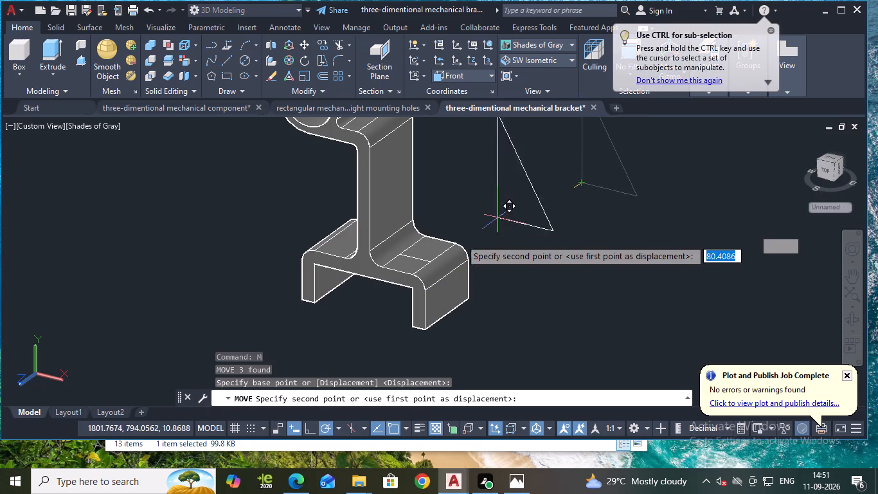
left_click(401, 254)
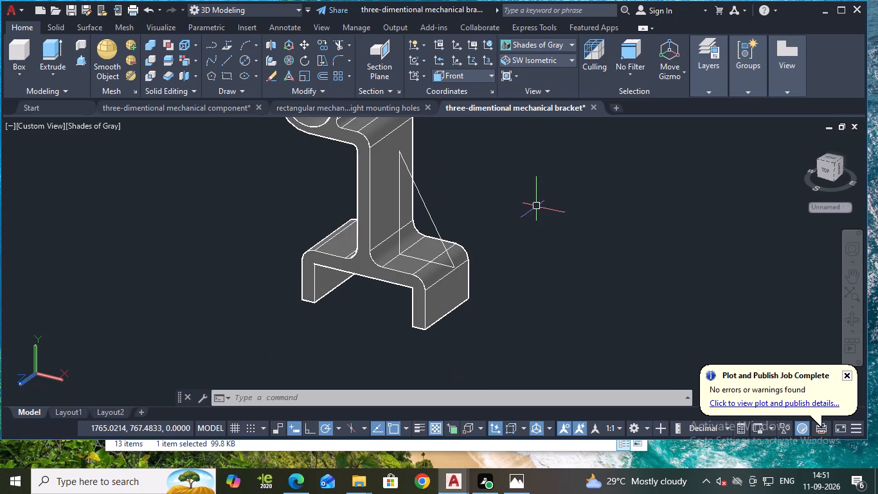
Undo the rib triangle, its guide lines and the view changes, back to the plain shaded bracket in front view.
middle_click_drag(508, 267, 546, 259, "shift")
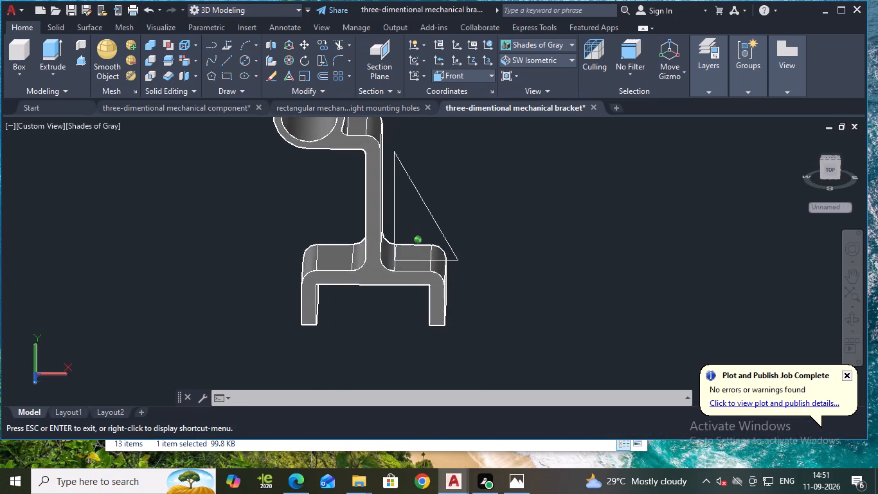
middle_click_drag(546, 259, 539, 262, "shift")
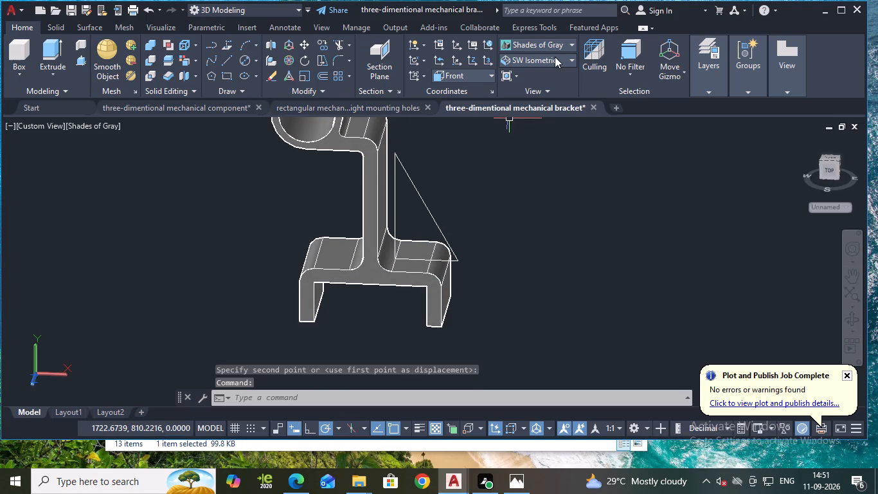
key("ctrl+z")
key("ctrl+z")
key("ctrl+z")
key("ctrl+z")
key("ctrl+z")
key("ctrl+z")
key("ctrl+z")
key("ctrl+z")
key("ctrl+z")
key("ctrl+z")
key("ctrl+z")
key("ctrl+z")
key("ctrl+z")
key("ctrl+z")
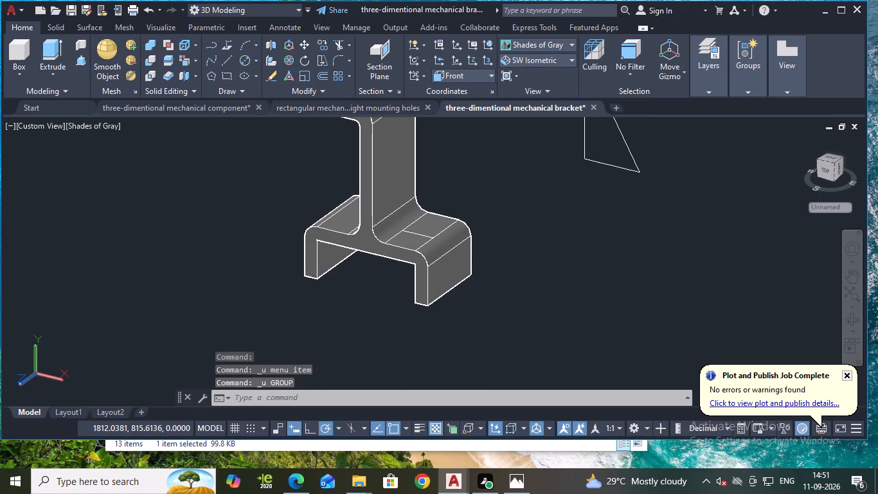
key("ctrl+z")
key("ctrl+z")
key("ctrl+z")
key("ctrl+z")
key("ctrl+z")
key("ctrl+z")
key("ctrl+z")
key("ctrl+z")
key("ctrl+z")
key("ctrl+z")
key("ctrl+z")
key("ctrl+z")
key("ctrl+z")
key("ctrl+z")
key("ctrl+z")
key("ctrl+z")
key("ctrl+z")
key("ctrl+z")
key("ctrl+z")
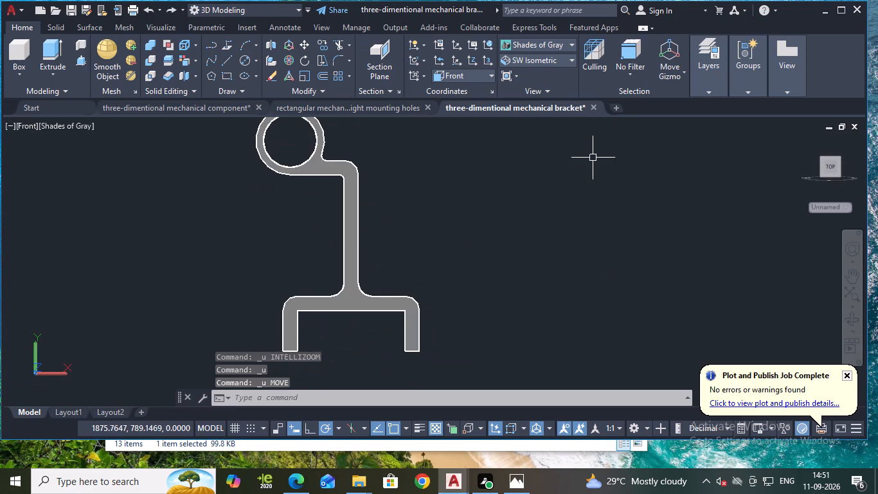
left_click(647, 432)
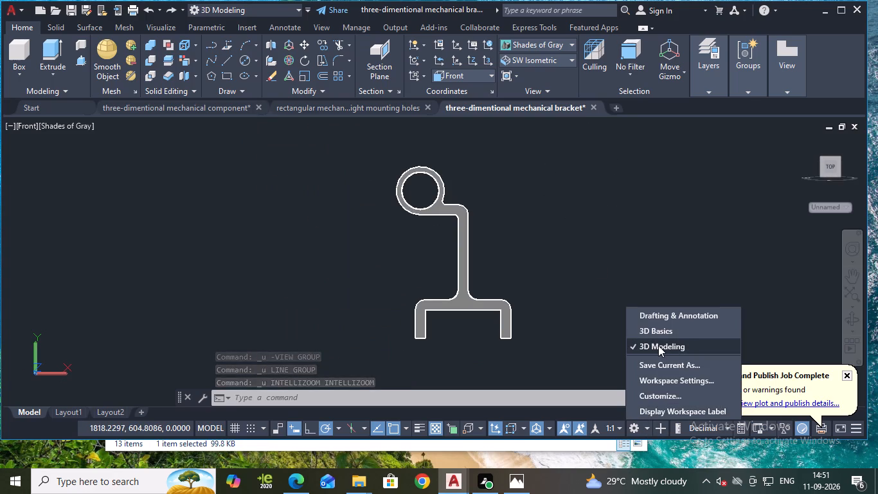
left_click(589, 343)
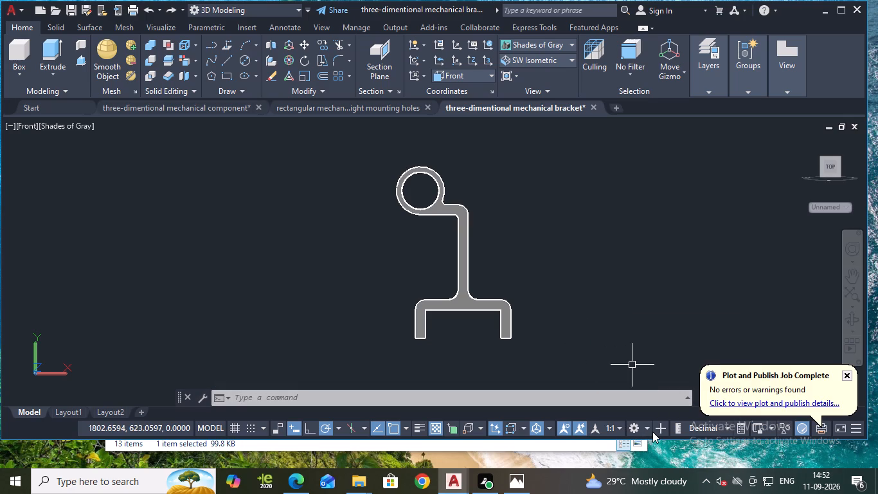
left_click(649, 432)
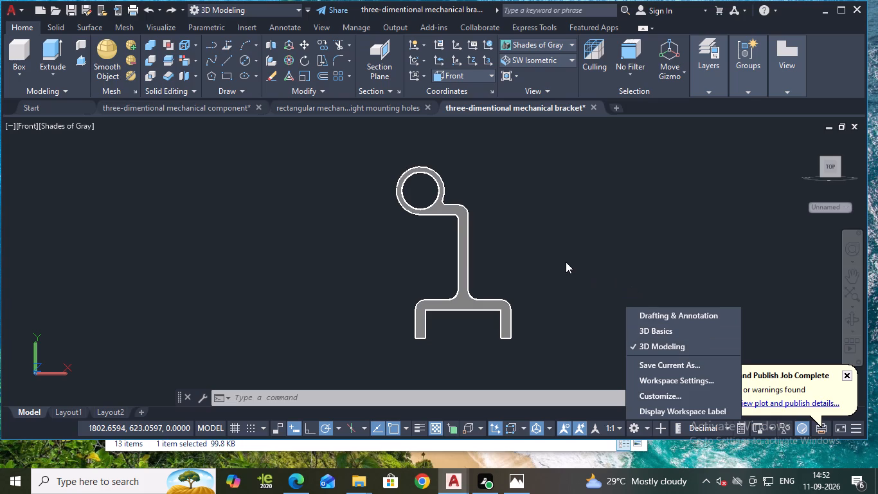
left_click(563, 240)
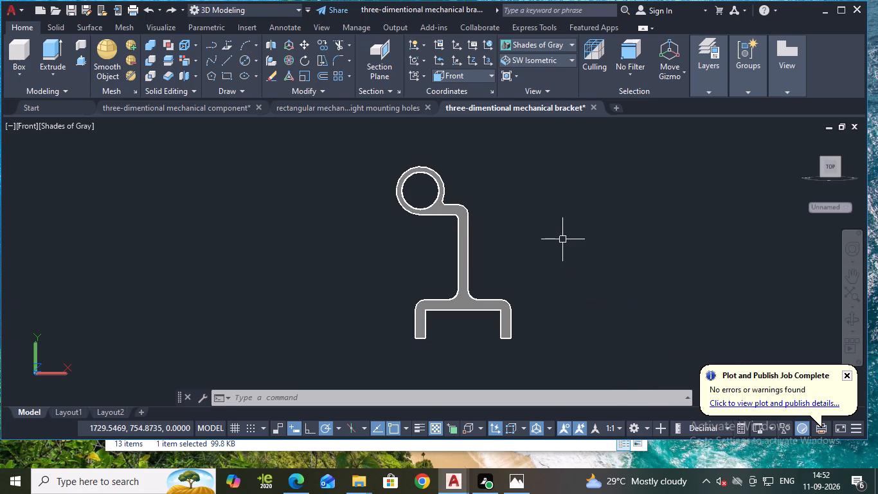
Undo further through the solid's fillets, press-pulls, profile join and base corner fillets, back to the 2D wireframe profile with square outer base corners.
key("ctrl+z")
key("ctrl+z")
key("ctrl+z")
key("ctrl+z")
key("ctrl+z")
key("ctrl+z")
key("ctrl+z")
key("ctrl+z")
key("ctrl+z")
key("ctrl+z")
key("ctrl+z")
key("ctrl+z")
key("ctrl+z")
key("ctrl+z")
key("ctrl+z")
key("ctrl+z")
key("ctrl+z")
key("ctrl+z")
key("ctrl+z")
key("ctrl+z")
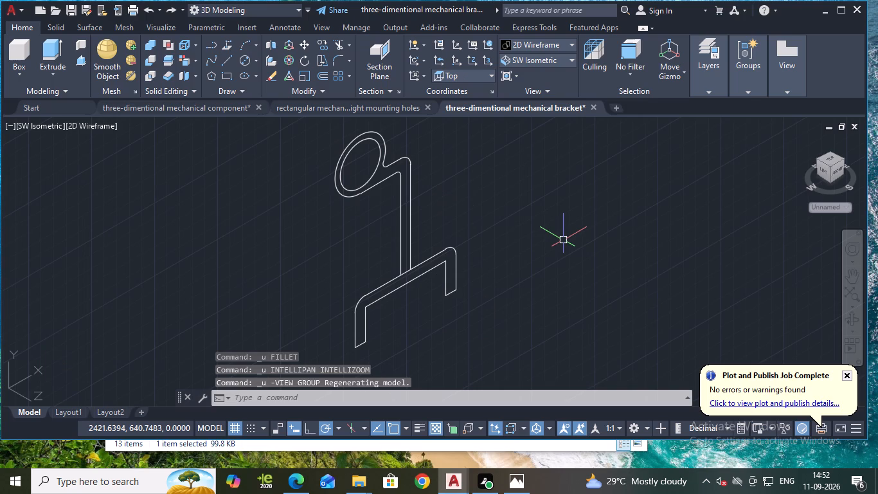
key("ctrl+z")
key("ctrl+z")
key("ctrl+z")
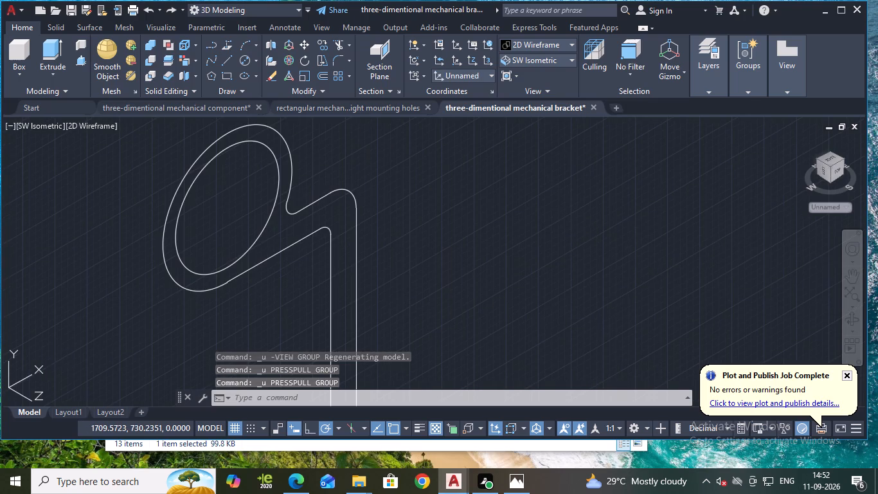
key("ctrl+z")
key("ctrl+z")
key("ctrl+z")
key("ctrl+z")
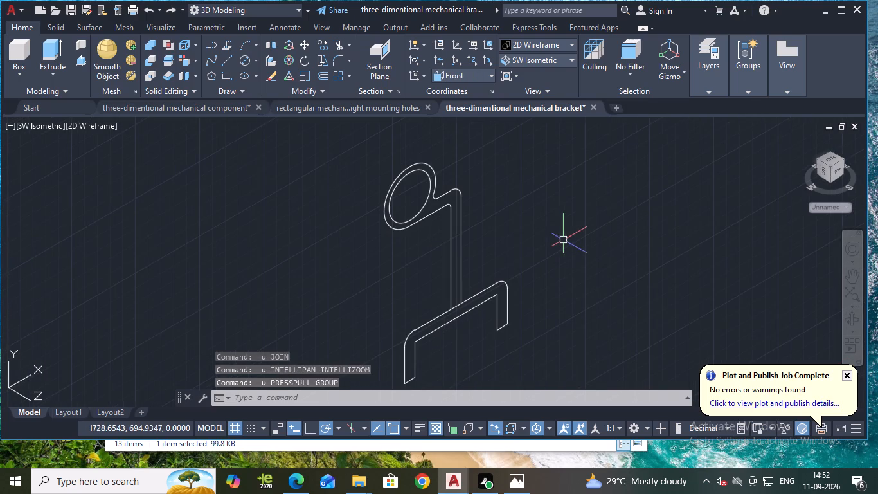
key("ctrl+z")
key("ctrl+z")
key("ctrl+z")
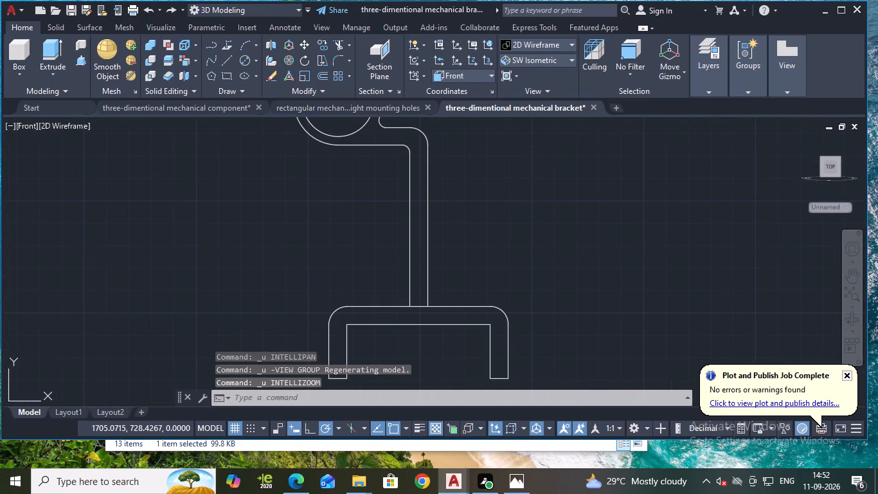
key("ctrl+z")
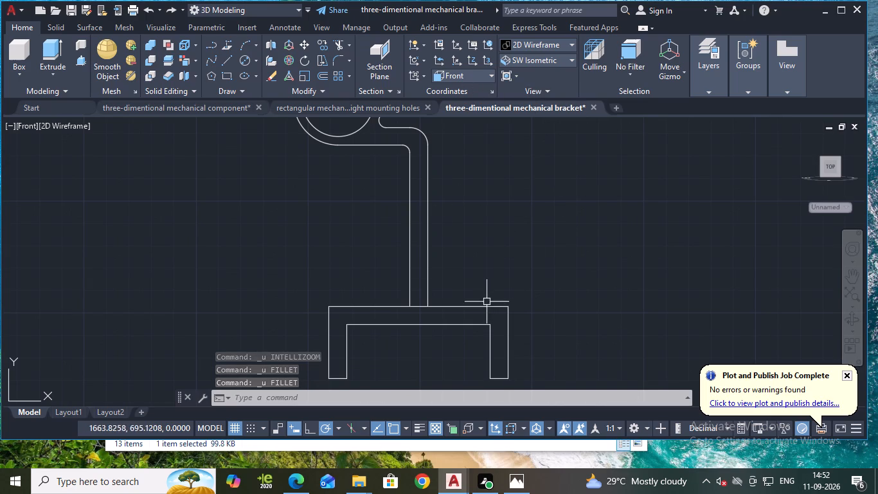
Check the distance along the base's top edge from its outer corner to the web using a temporary line.
left_click(228, 59)
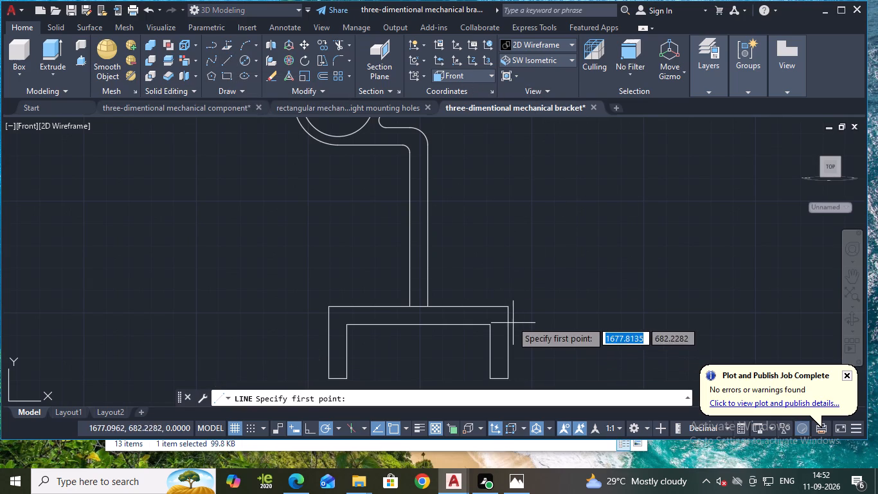
left_click(509, 308)
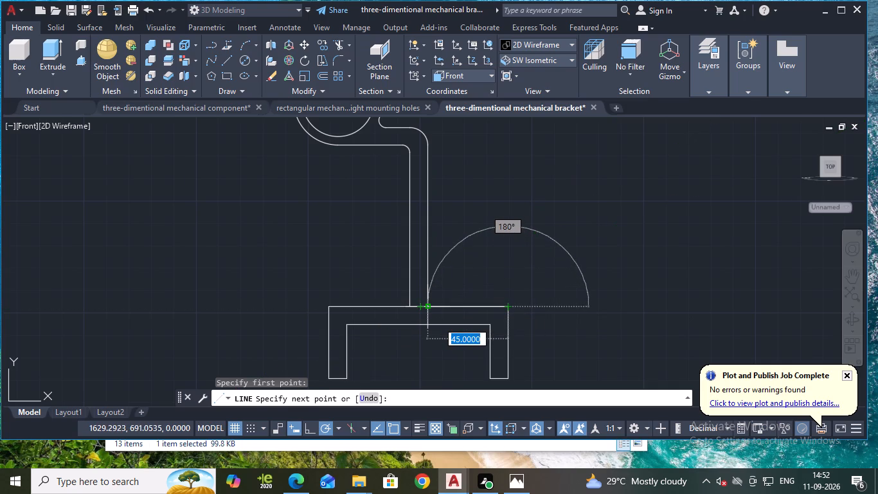
key("Escape")
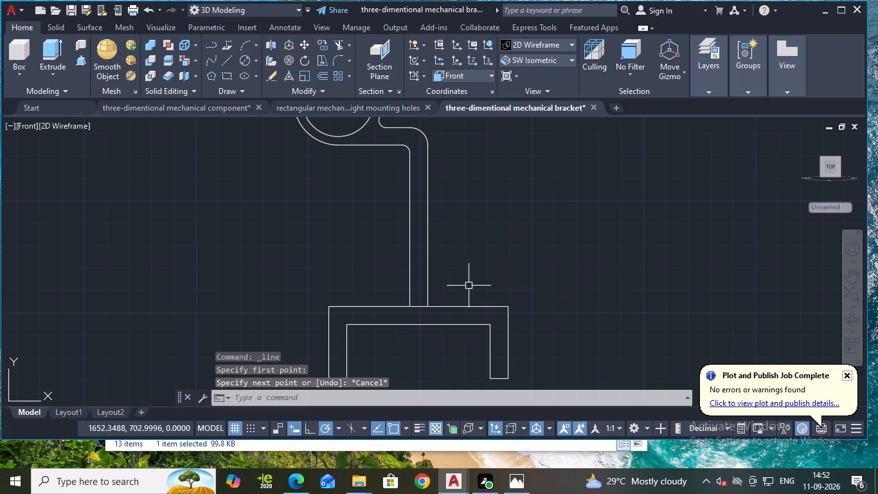
Switch the profile to the SW Isometric view.
left_click(539, 62)
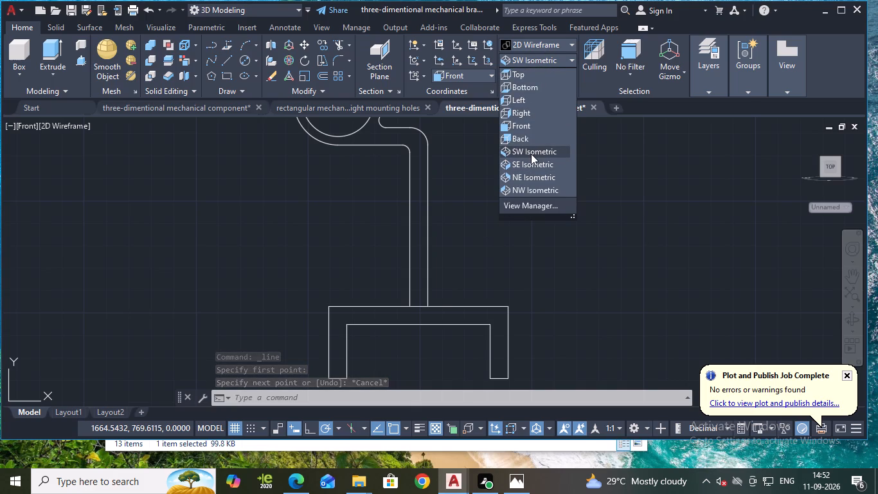
key("Escape")
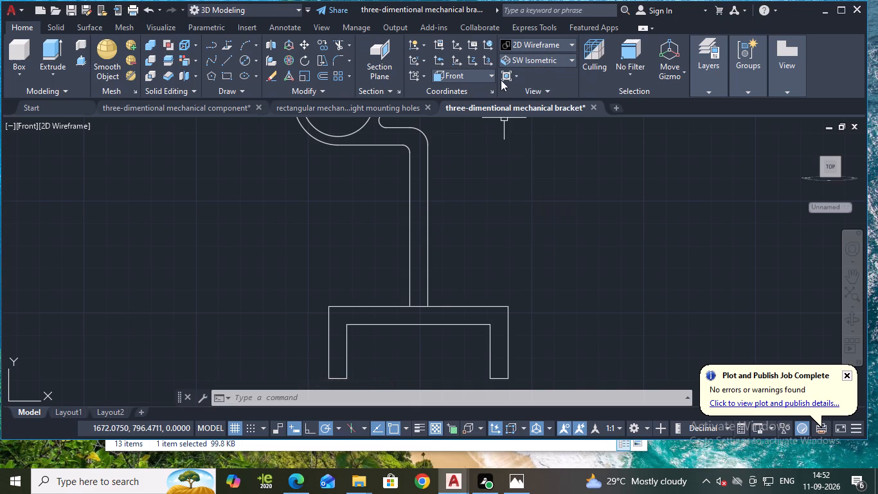
left_click(531, 56)
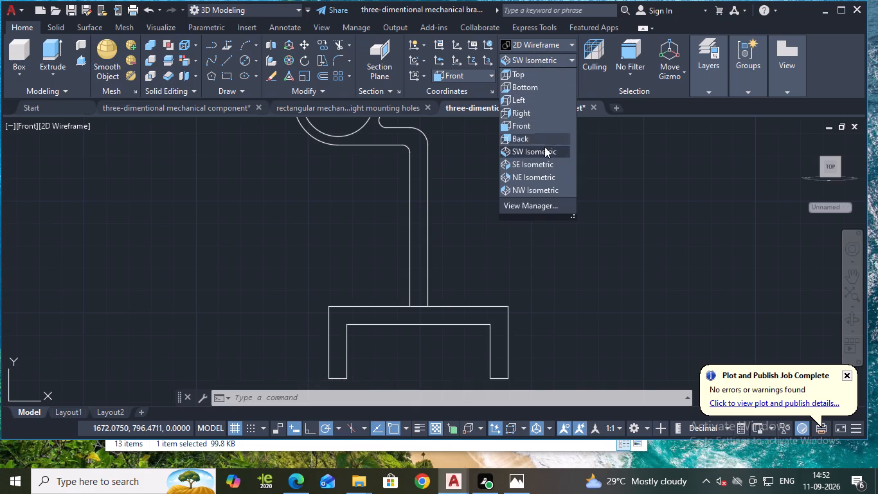
left_click(542, 149)
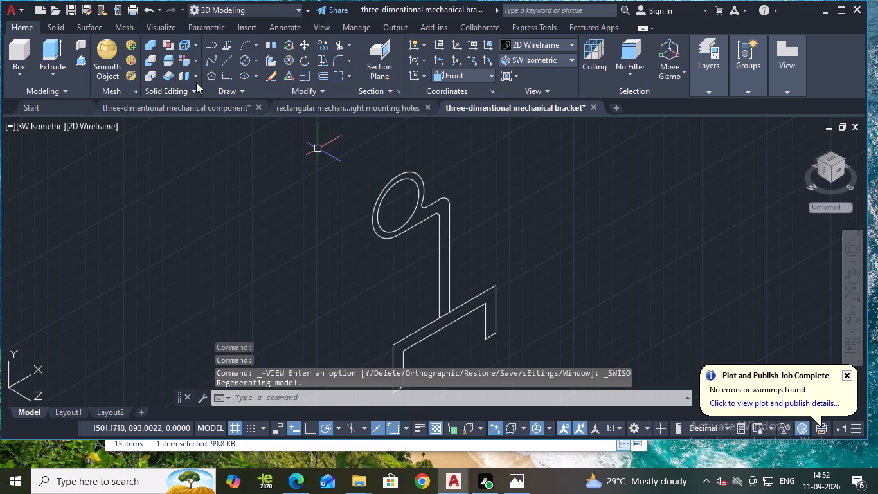
Trim the base's top-edge segment between the two web lines so the web opens into the base.
left_click(81, 55)
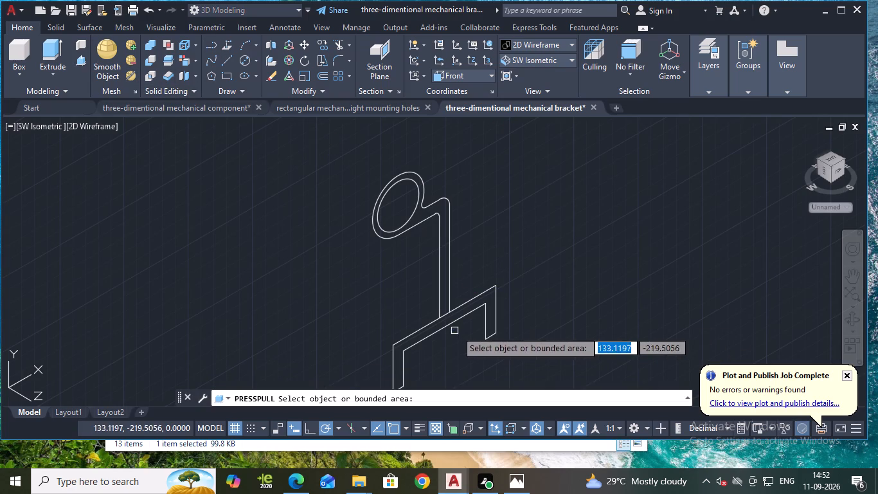
key("Escape")
type("tr")
key("Return")
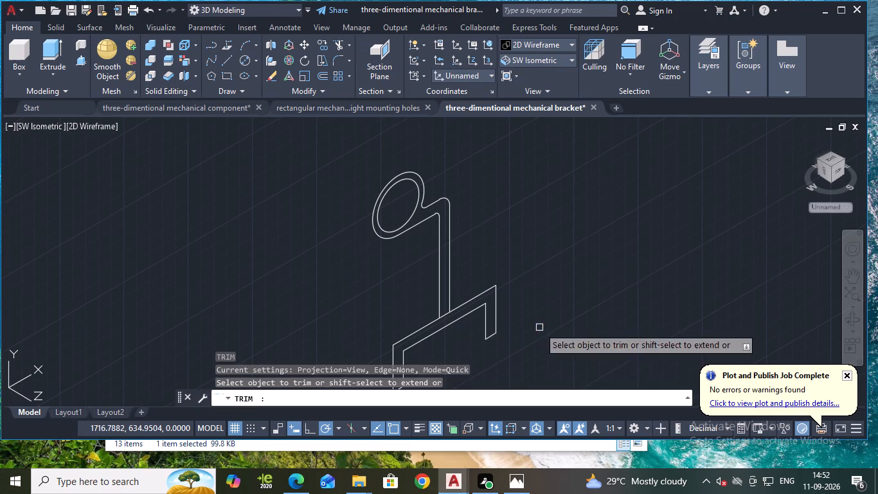
left_click(445, 316)
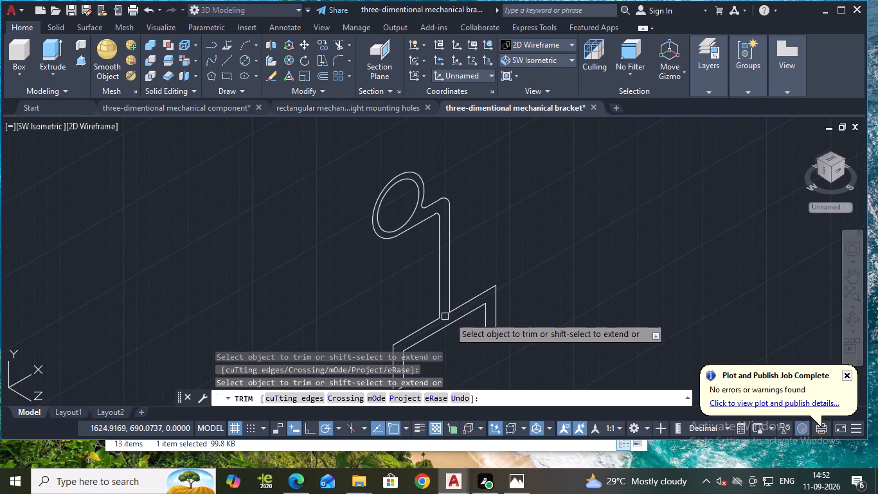
key("Escape")
Join all the bracket profile's outline segments into one polyline.
scroll(481, 286, "down", 1)
left_click(84, 59)
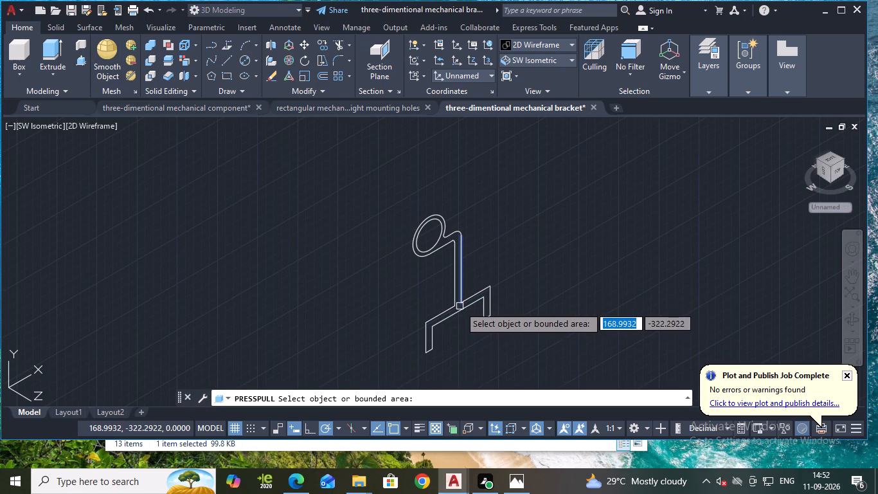
key("Escape")
left_click(370, 189)
left_click(535, 360)
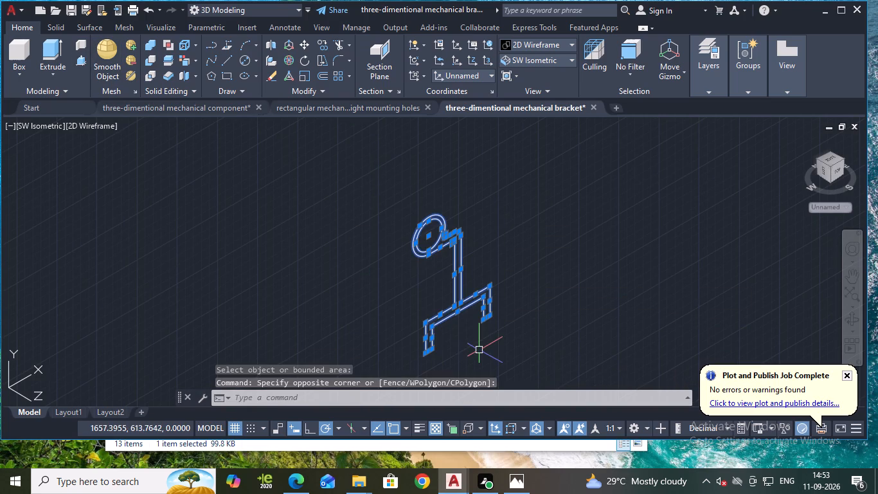
key("j")
key("Return")
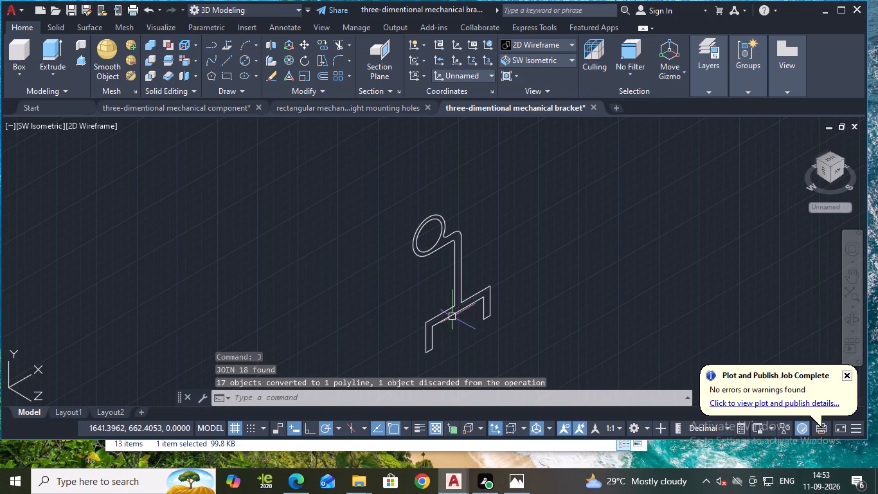
Press-pull the joined bracket profile to an extrusion height of 60.
left_click(75, 61)
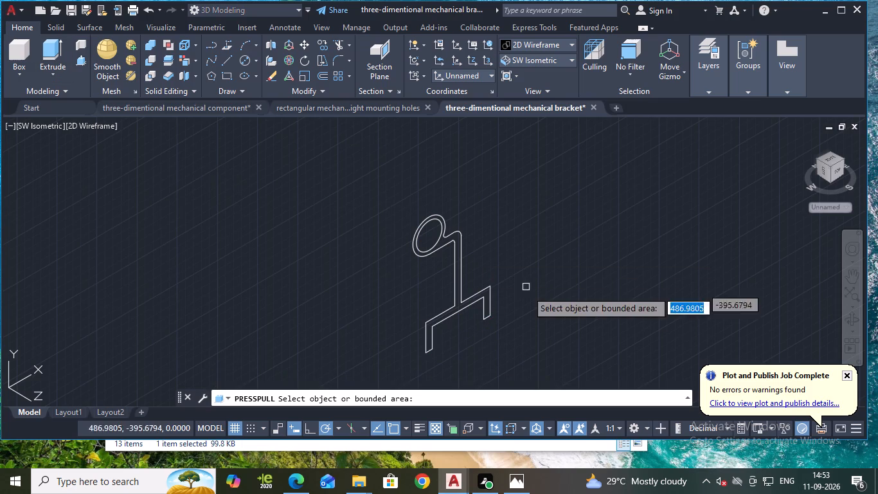
left_click(459, 307)
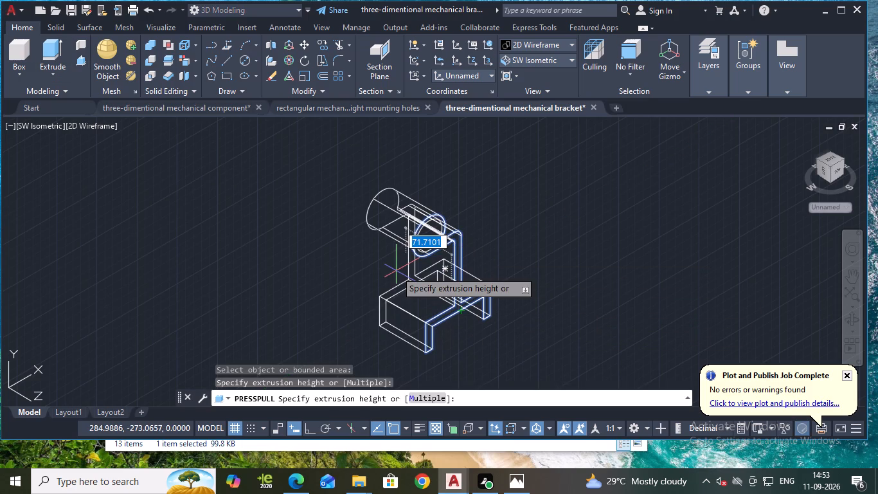
type("60")
key("Return")
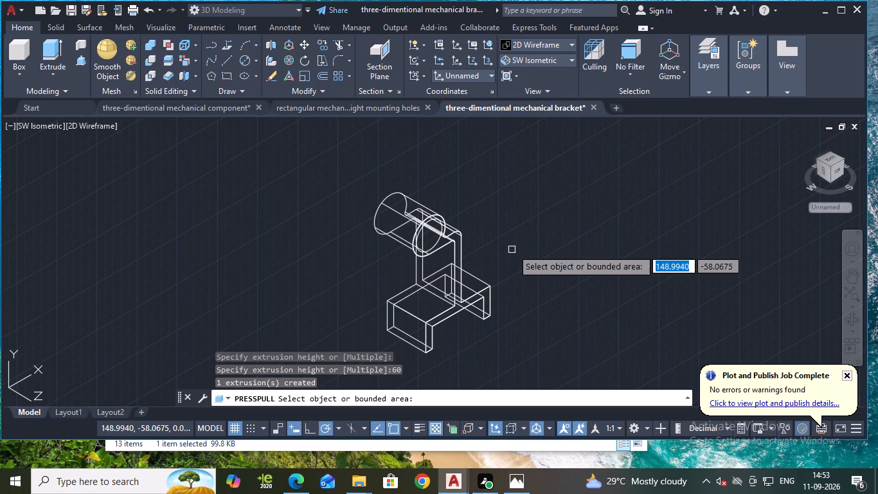
Set the visual style to Shades of Gray.
left_click(541, 42)
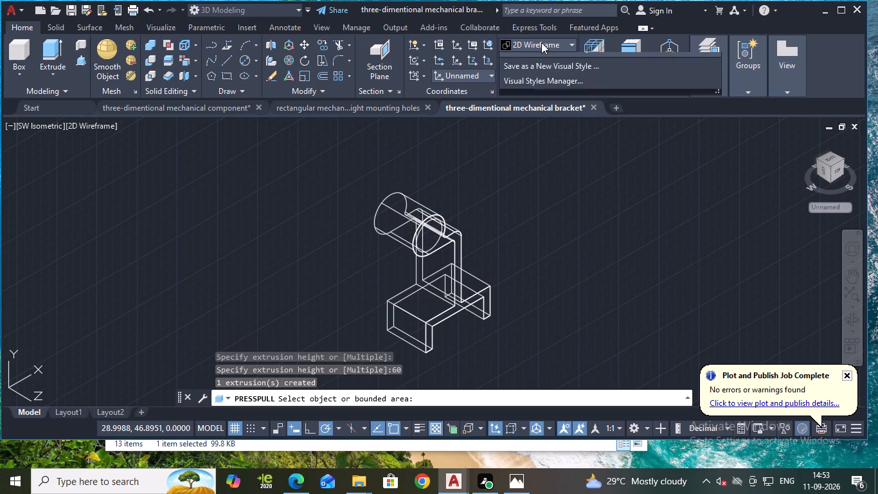
left_click(631, 124)
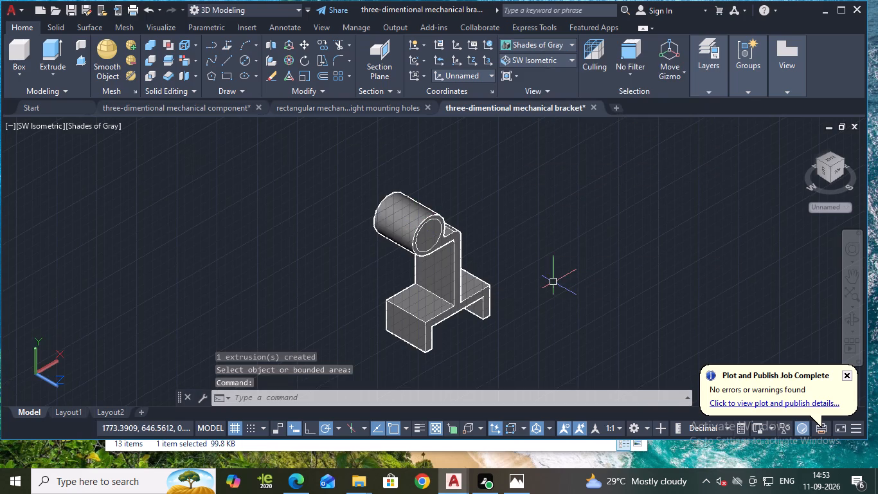
Press-pull the inner circular area back through the cylinder's full length to hollow it into a tube.
scroll(528, 316, "down", 1, "shift")
middle_click_drag(528, 316, 484, 277, "shift")
scroll(482, 267, "up", 2)
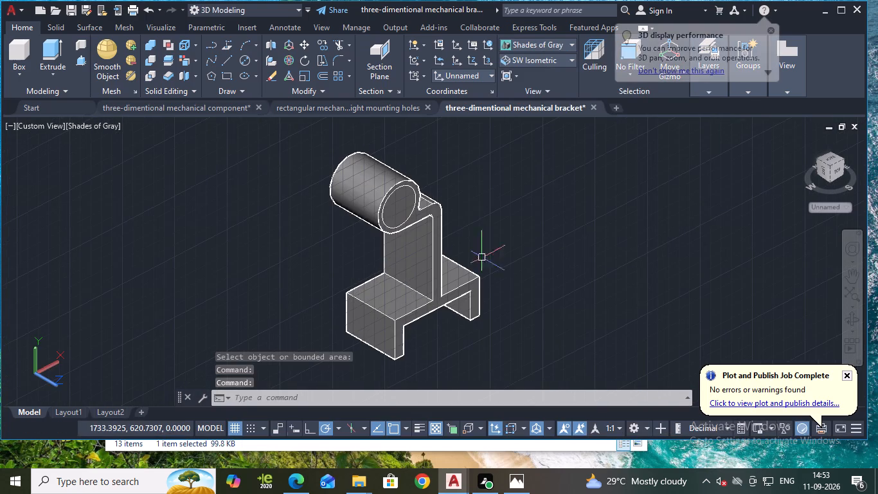
left_click(78, 57)
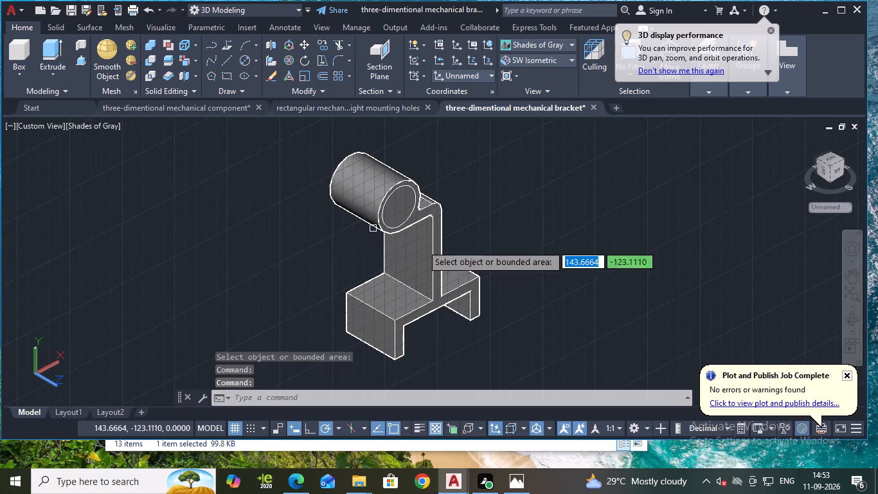
left_click(391, 204)
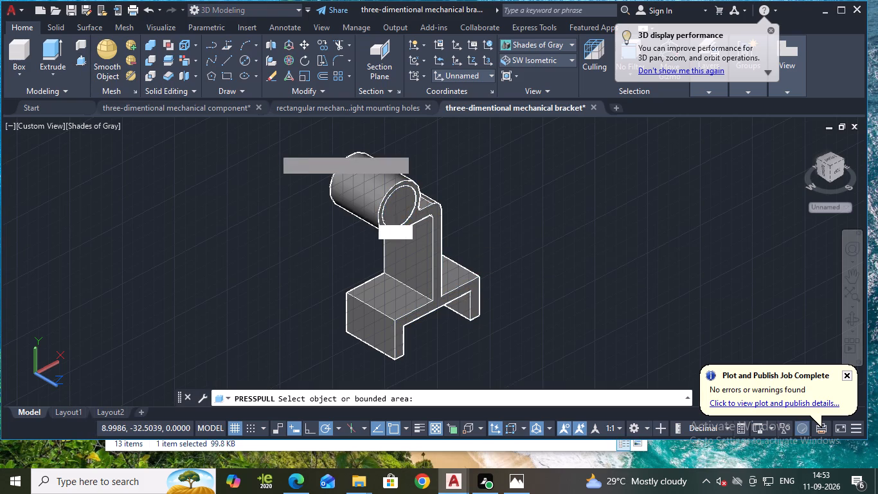
left_click(256, 142)
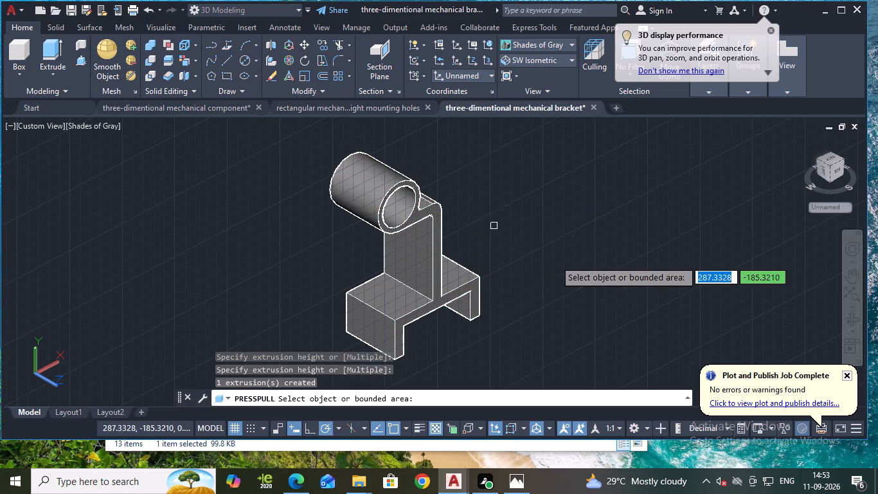
Turn off the drawing grid.
middle_click_drag(570, 299, 537, 292, "shift")
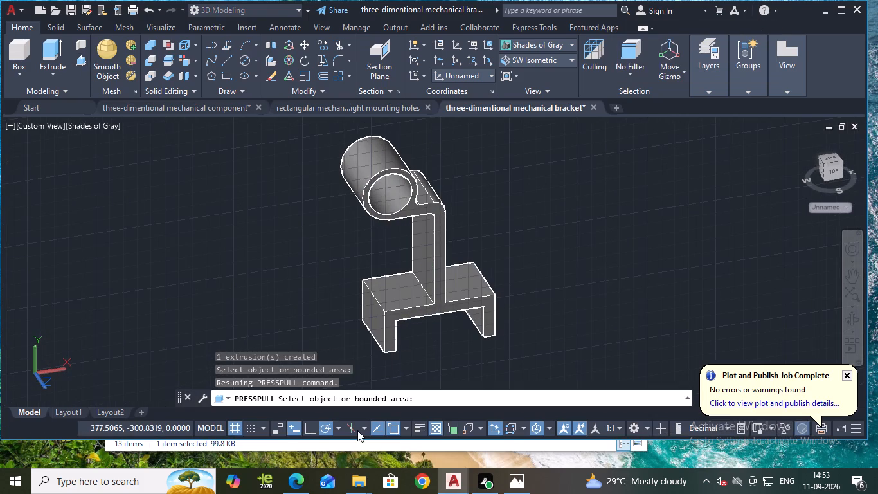
left_click(238, 426)
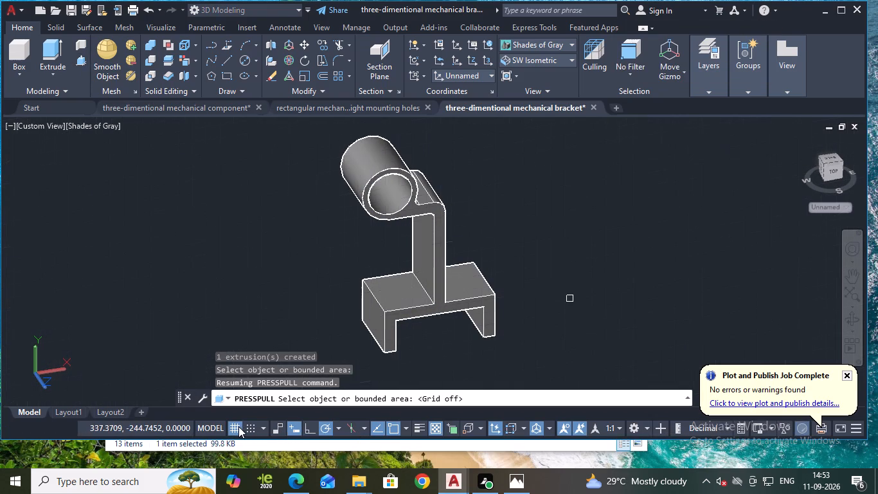
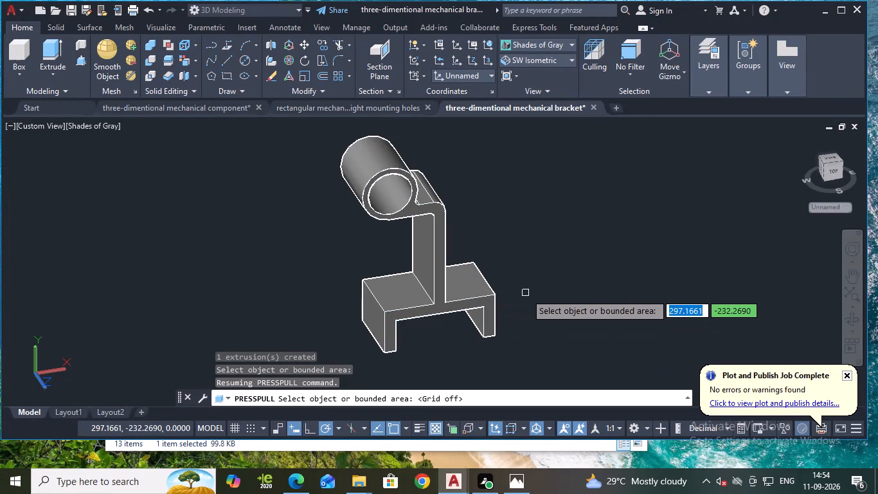
Examine the hollowed bracket from several angles, including its tube, upright and base.
key("Escape")
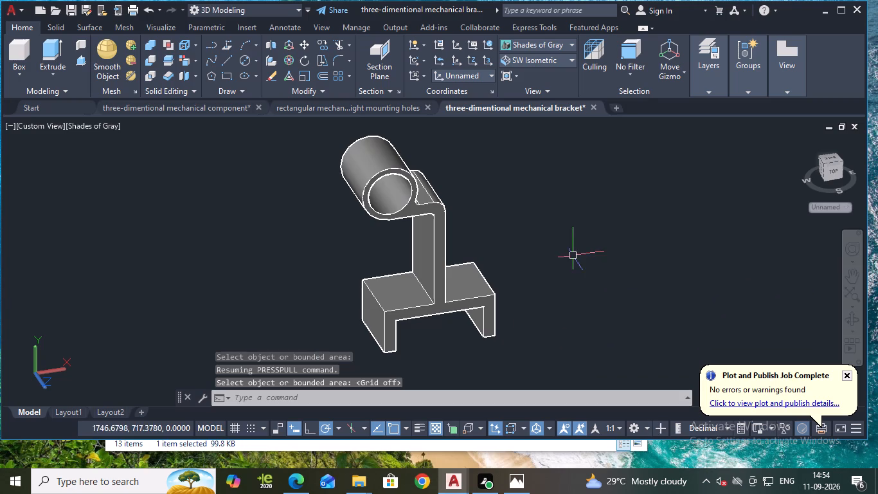
middle_click_drag(616, 253, 560, 262, "shift")
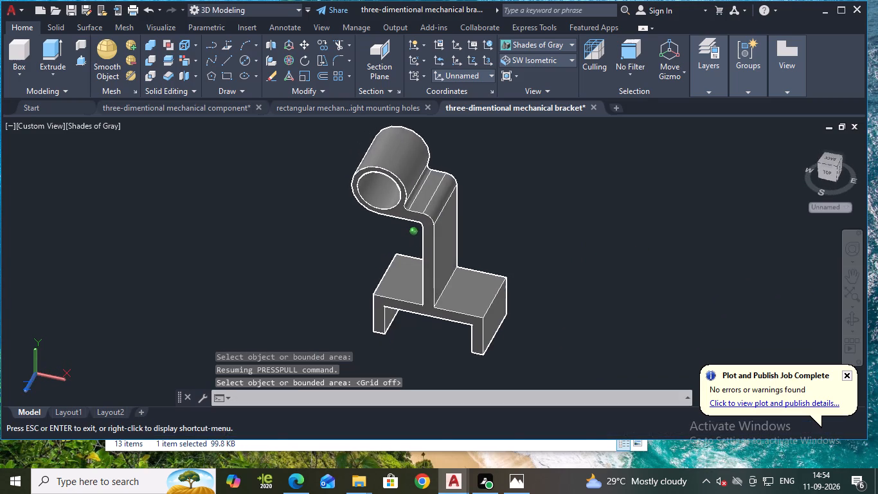
middle_click_drag(560, 262, 559, 261, "shift")
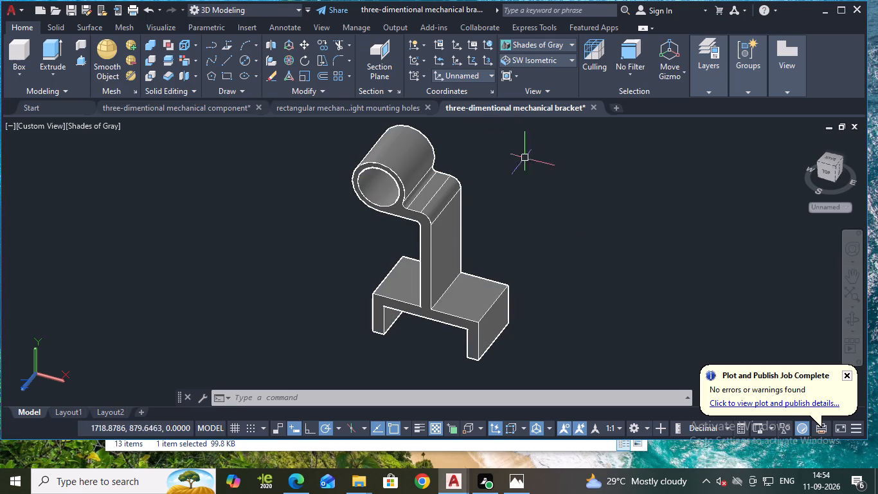
middle_click_drag(553, 239, 627, 208, "shift")
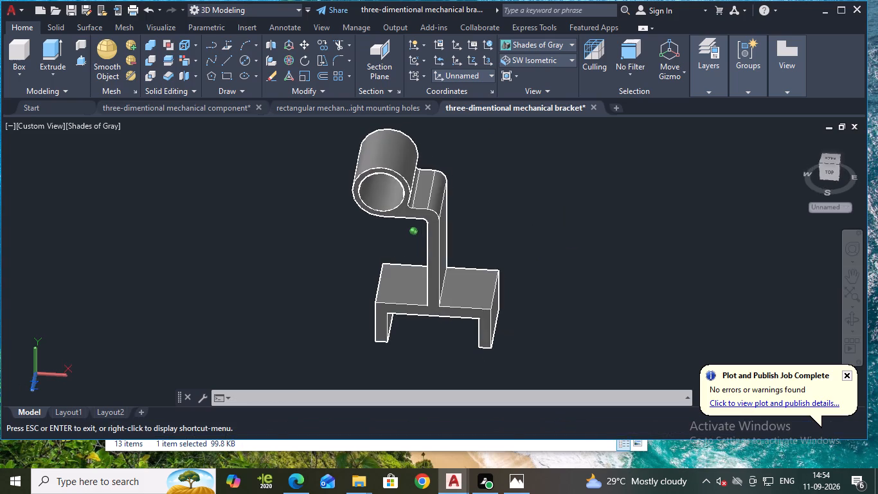
middle_click_drag(627, 208, 639, 212, "shift")
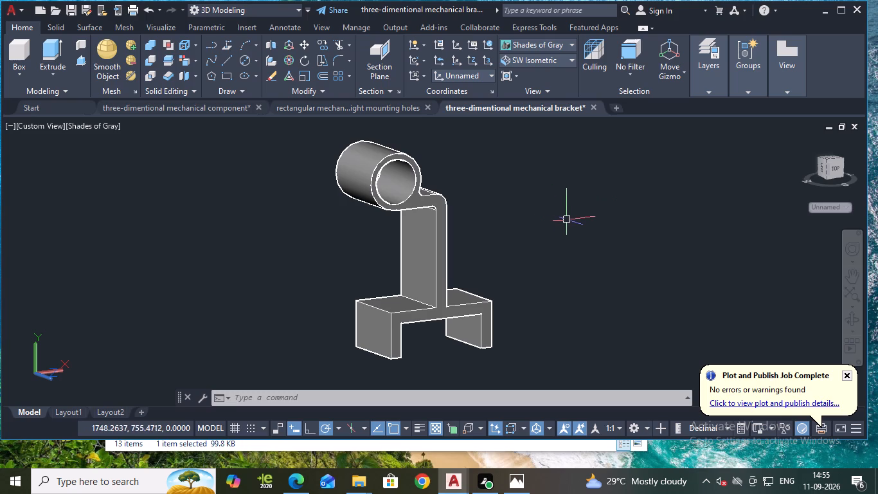
middle_click_drag(577, 228, 481, 231, "shift")
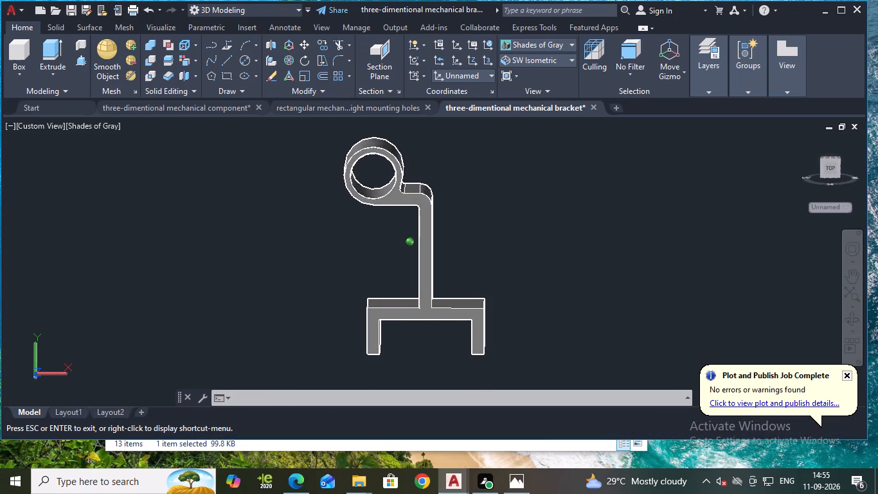
middle_click_drag(481, 231, 476, 243, "shift")
middle_click_drag(557, 265, 602, 253, "shift")
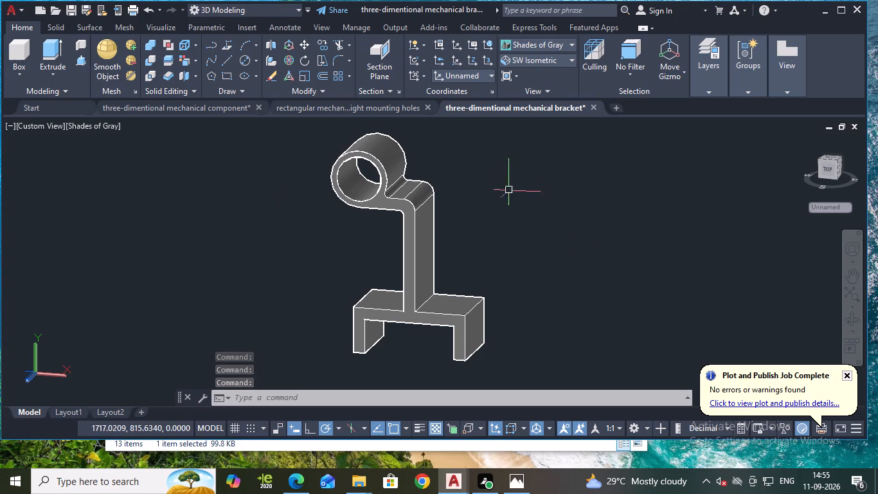
middle_click_drag(498, 215, 528, 217, "shift")
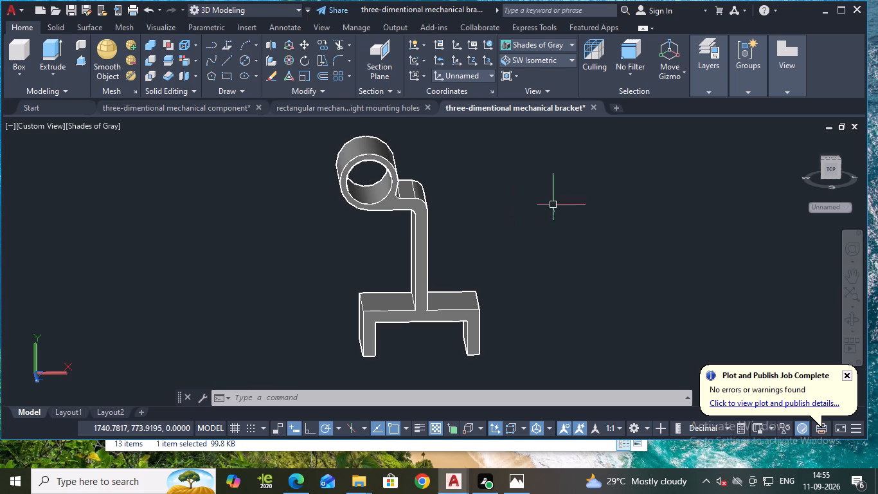
middle_click_drag(576, 224, 553, 215, "shift")
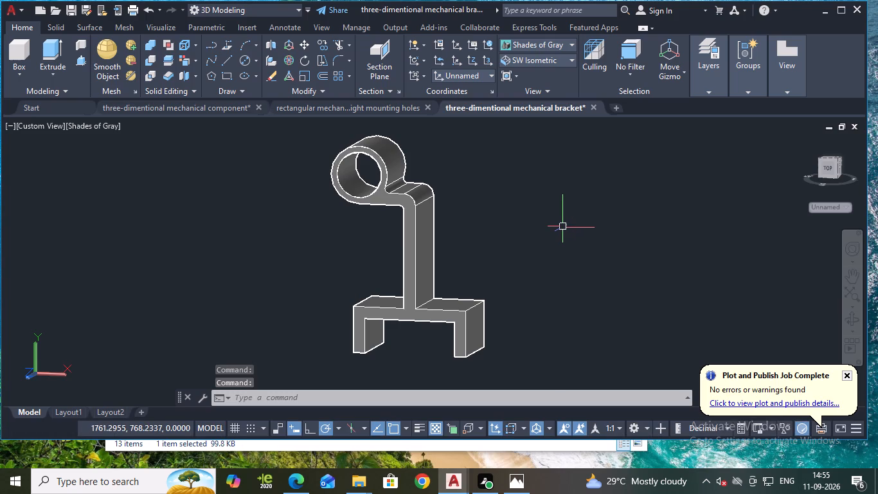
Draw a right triangle with lines beside the bracket, 80 down and 45 across, closing back at the start point.
left_click(228, 63)
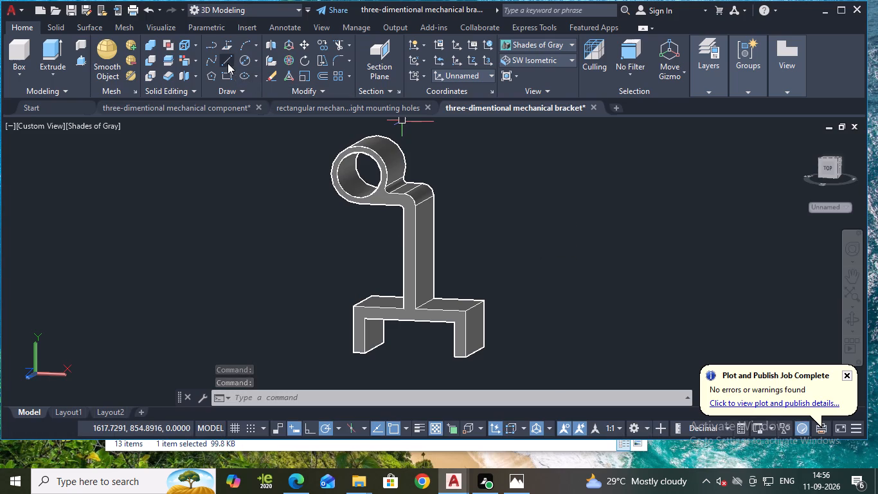
left_click(583, 194)
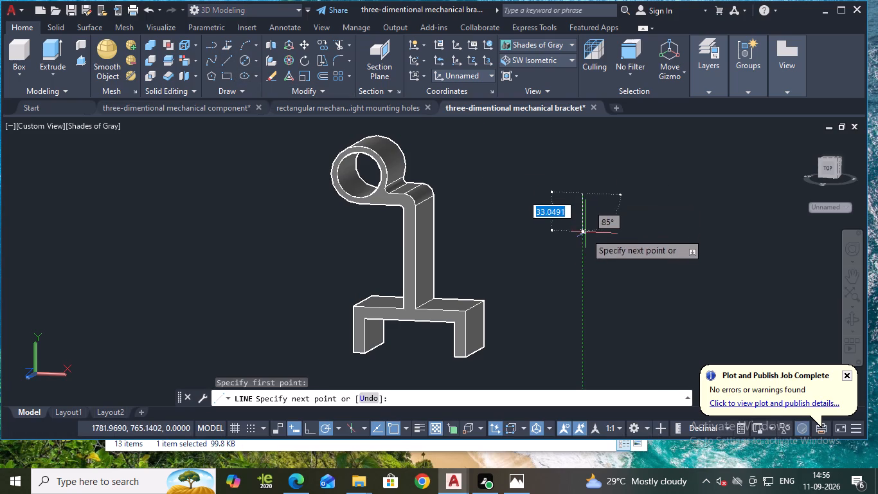
type("80")
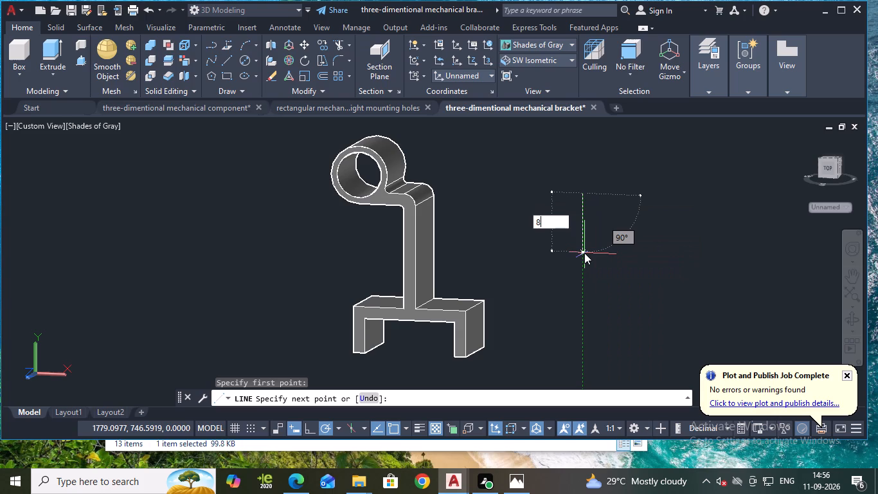
key("Return")
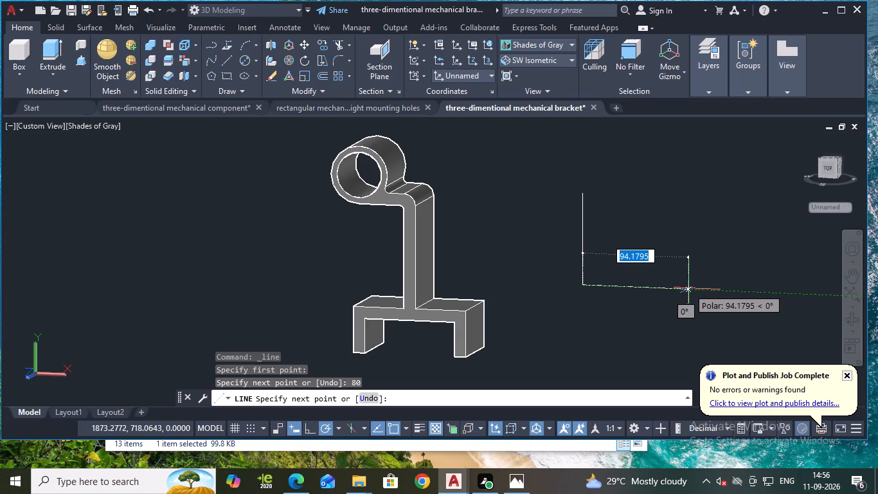
type("45")
key("Return")
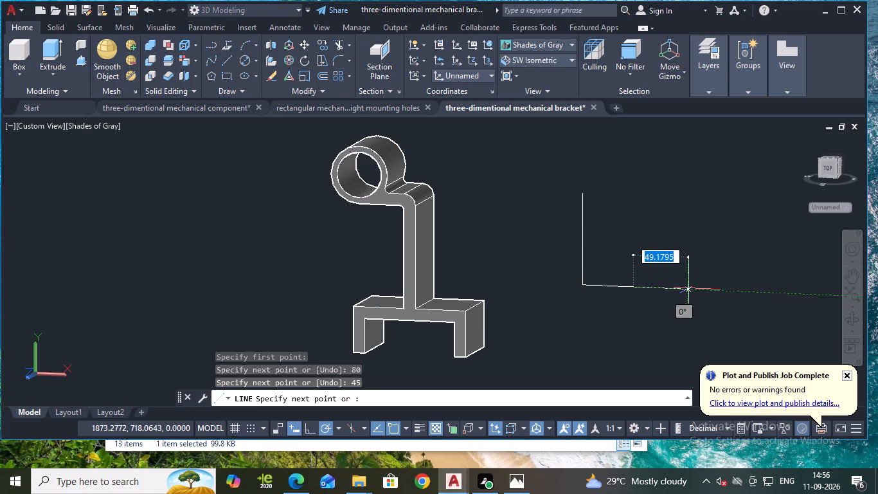
left_click(584, 193)
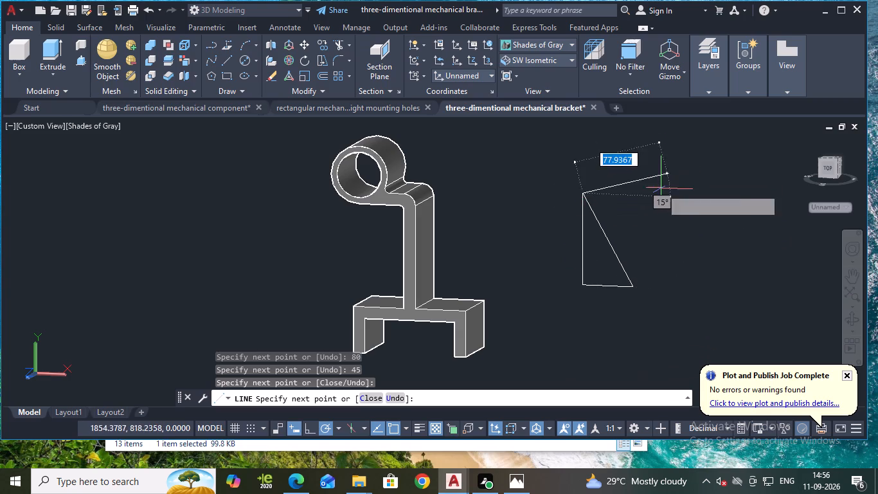
key("Escape")
Move the triangle by its right-angle corner to the front corner where the upright meets the top of the base.
left_click(553, 190)
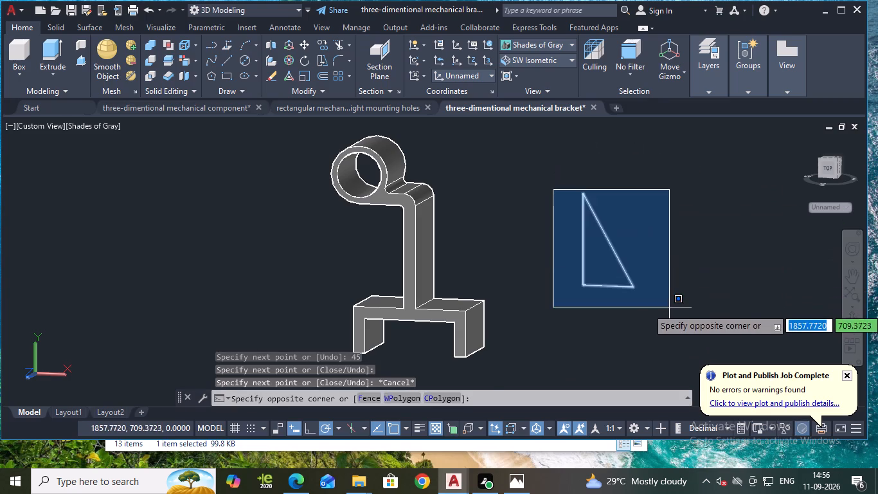
left_click(669, 308)
key("m")
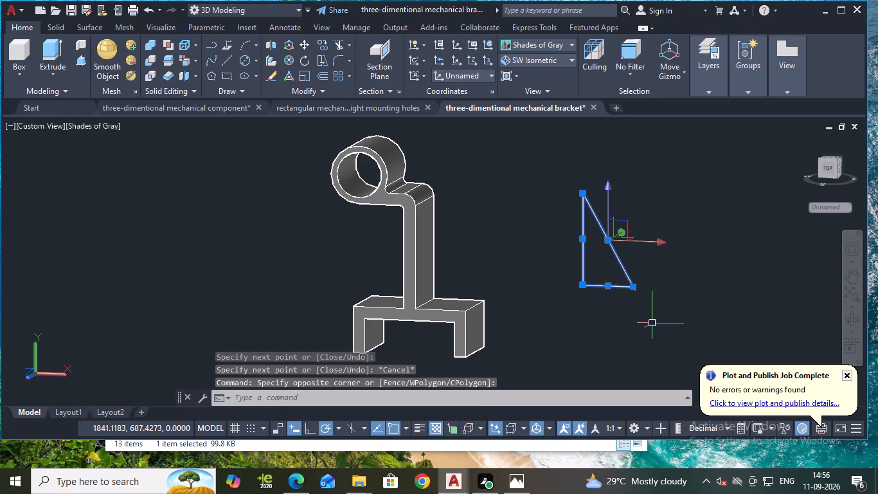
key("Return")
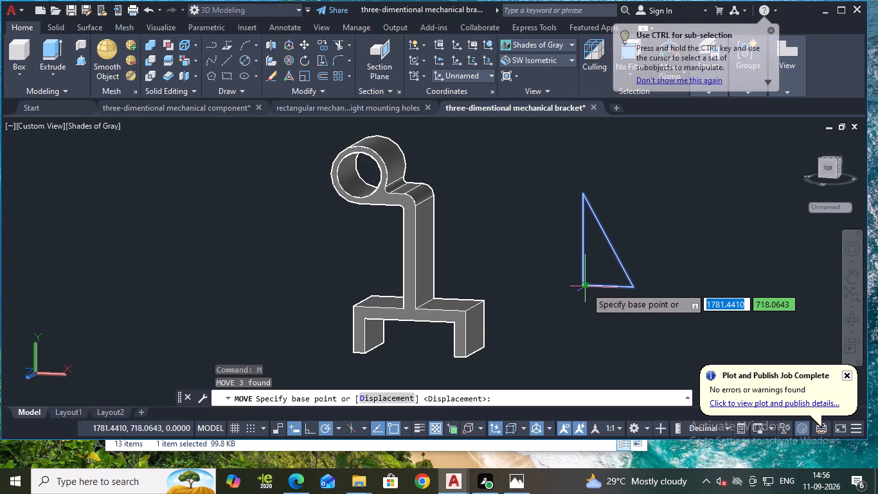
left_click(581, 286)
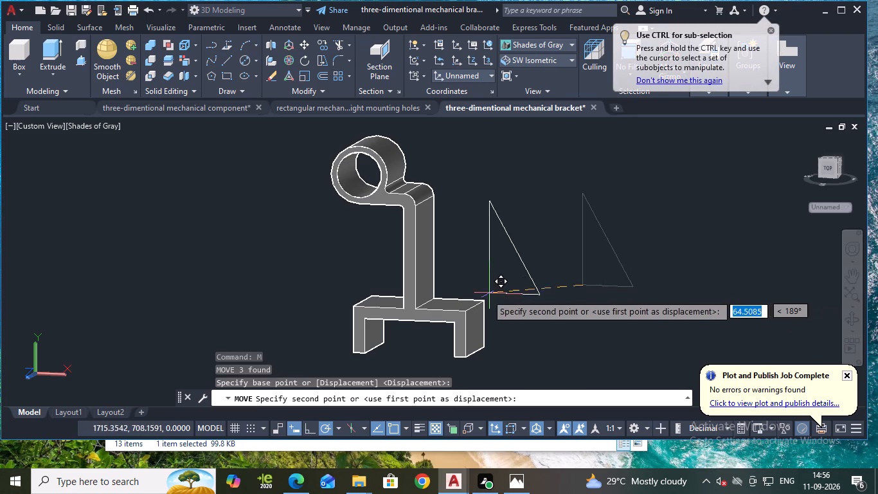
scroll(464, 288, "up", 2)
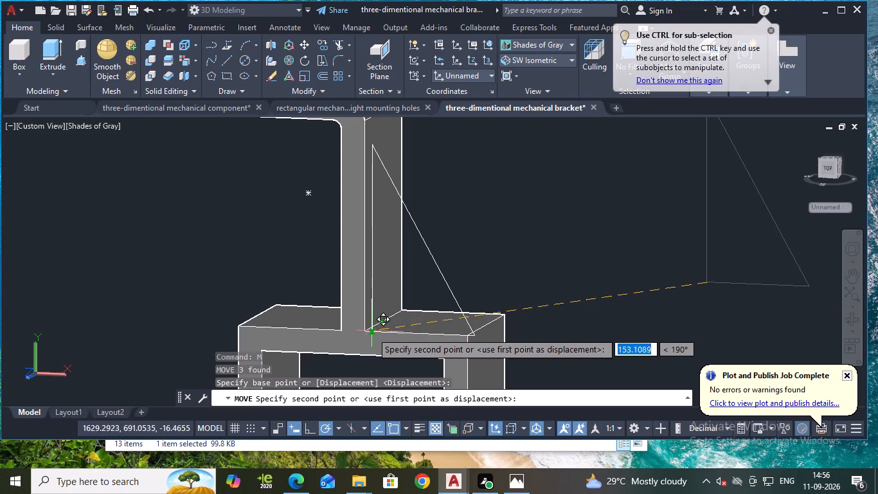
scroll(370, 332, "up", 2)
left_click(359, 330)
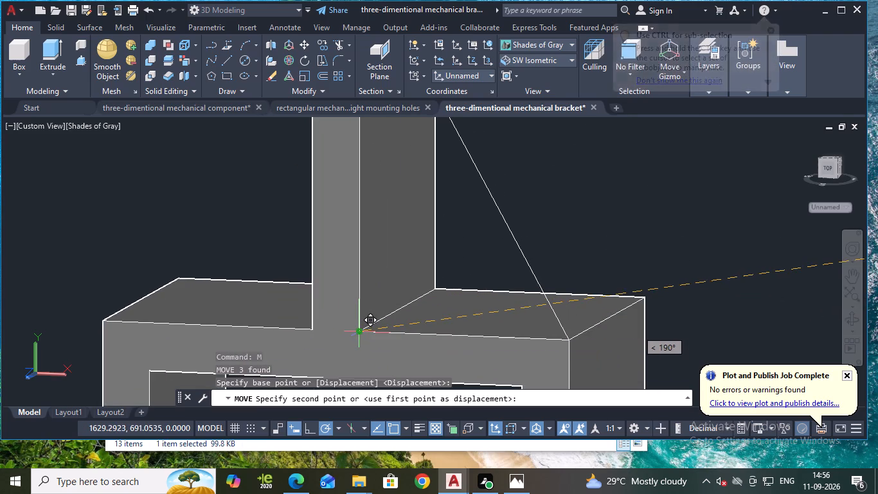
scroll(656, 313, "down", 1)
key("Escape")
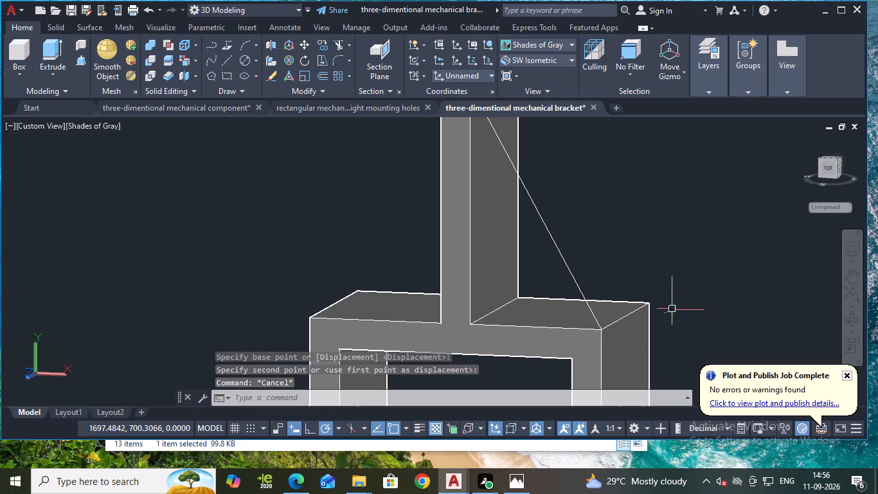
Switch to the 2D Wireframe visual style and join the triangle's three lines into a single polyline.
middle_click_drag(707, 308, 674, 303, "shift")
scroll(674, 303, "down", 1)
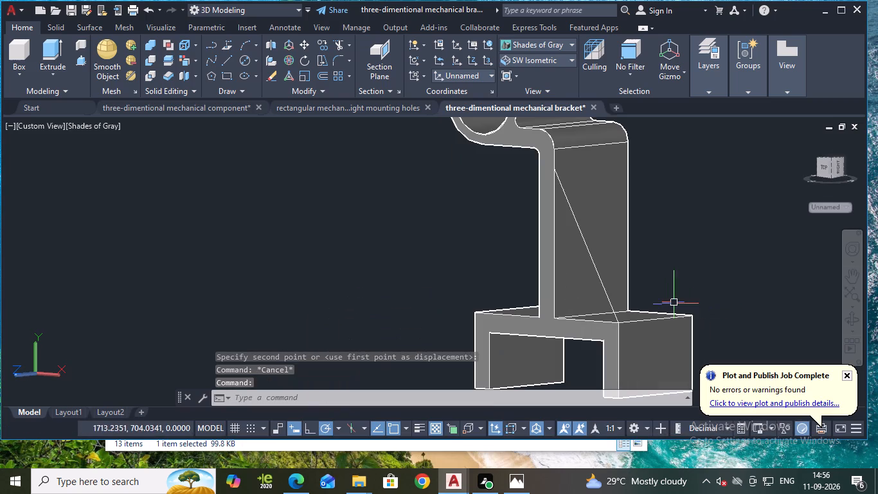
left_click(608, 298)
key("Escape")
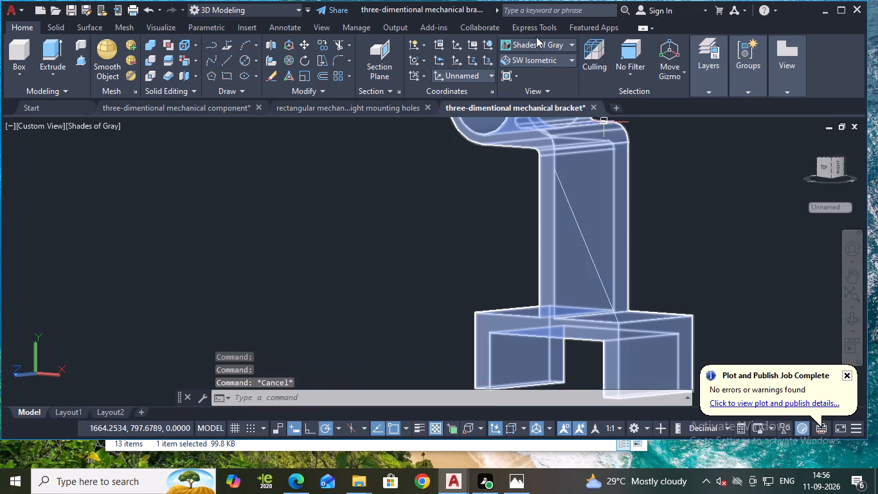
left_click(538, 41)
left_click(529, 69)
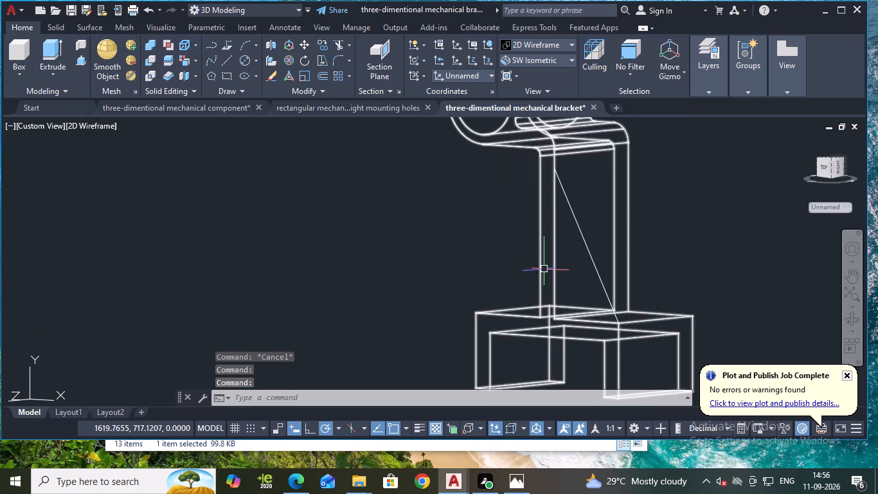
left_click(593, 268)
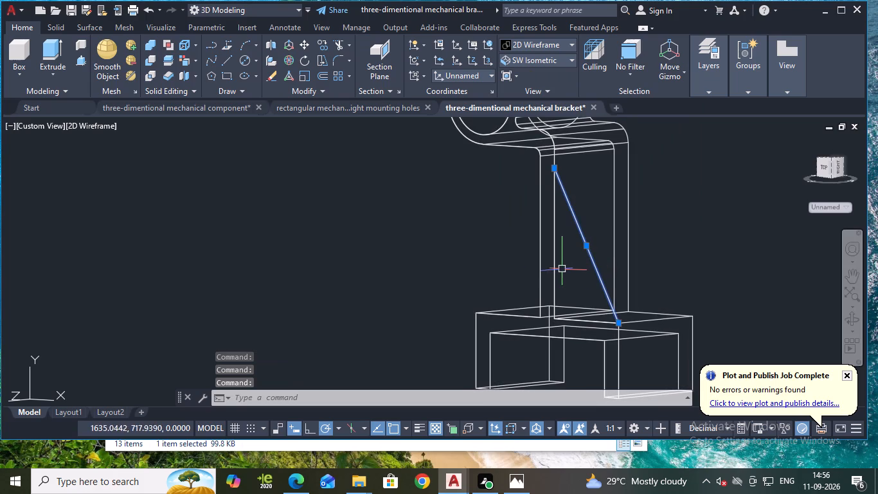
left_click(553, 264)
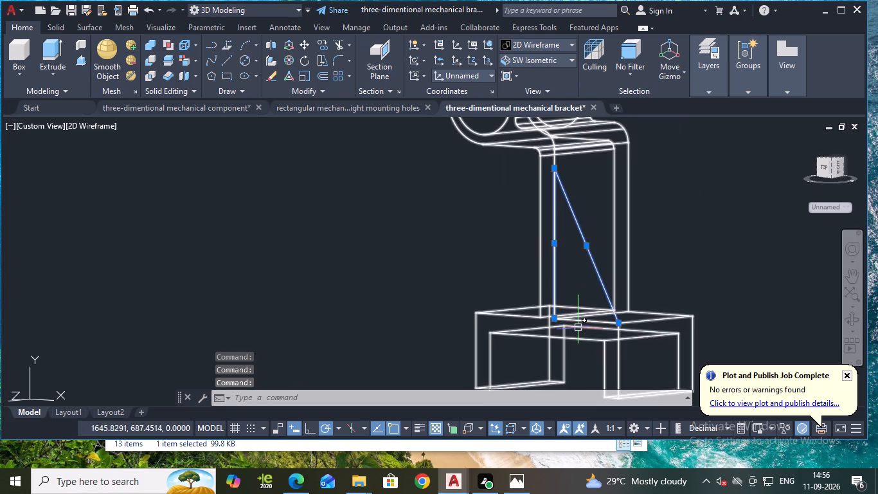
left_click(595, 324)
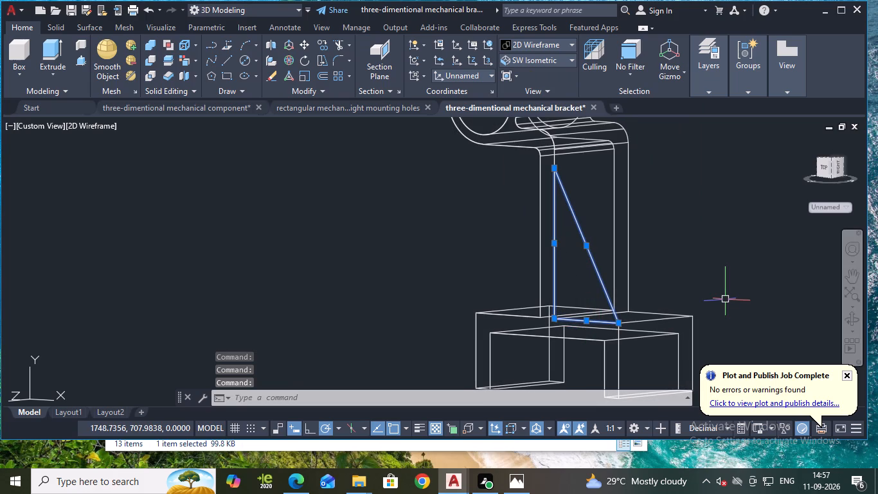
key("j")
key("Return")
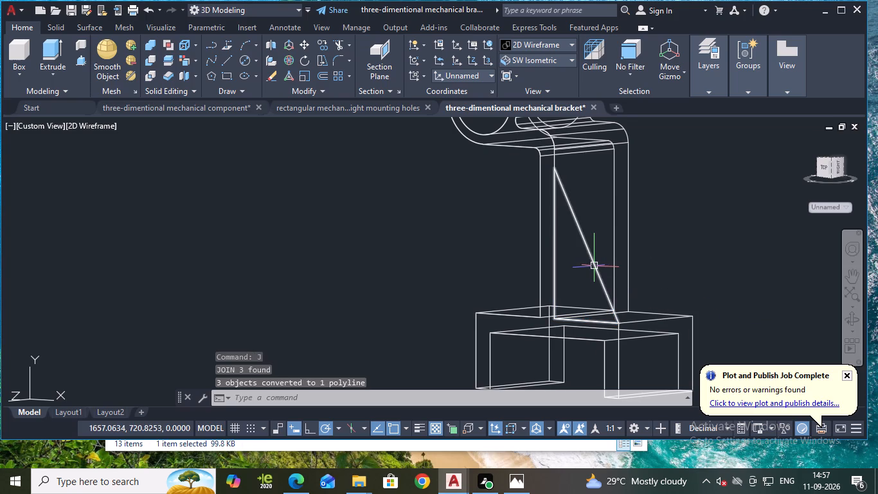
left_click(594, 266)
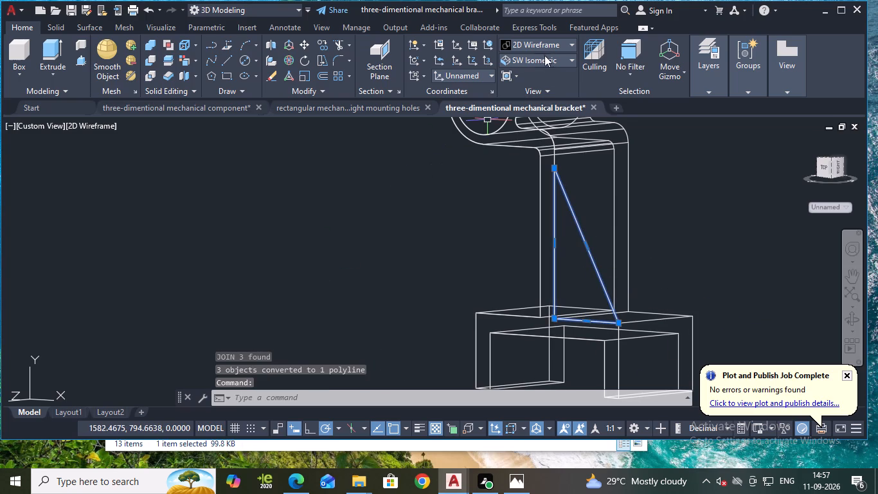
Set the visual style back to Shades of Gray.
left_click(544, 49)
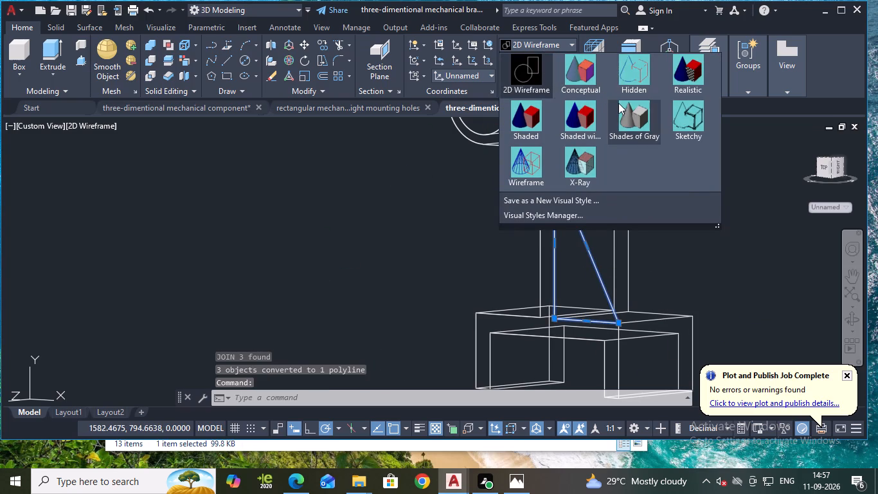
left_click(619, 104)
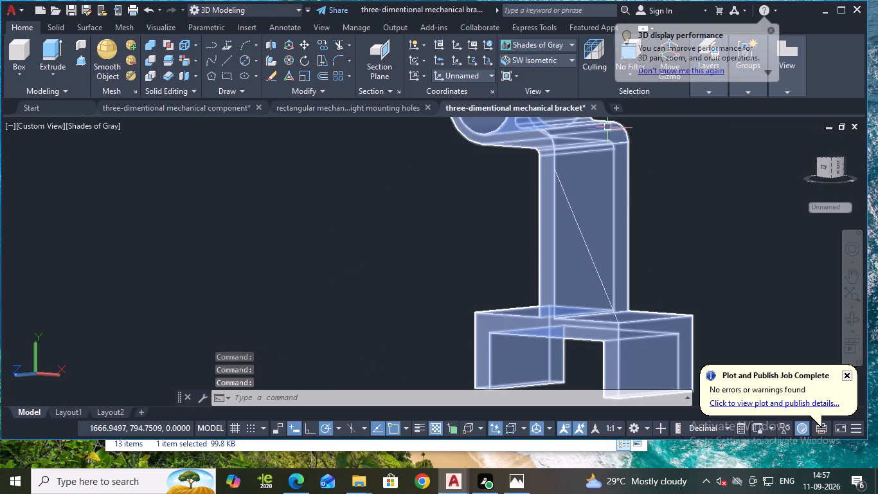
key("Escape")
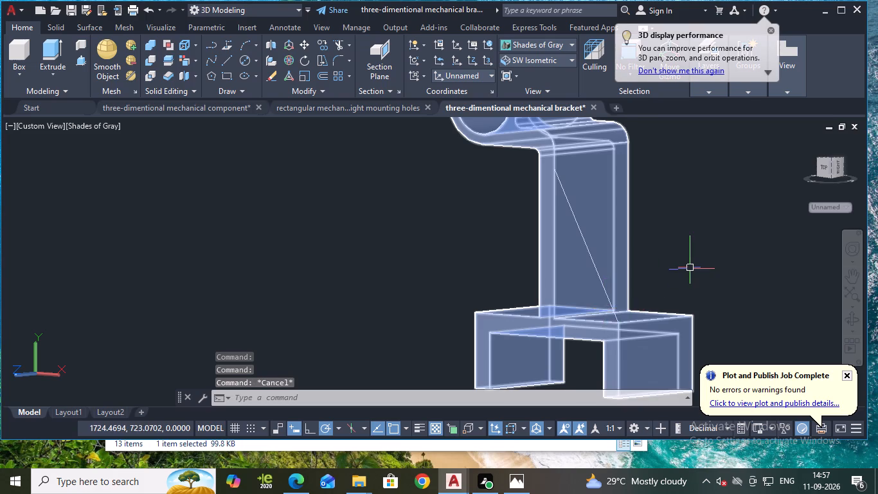
middle_click_drag(695, 268, 715, 300, "shift")
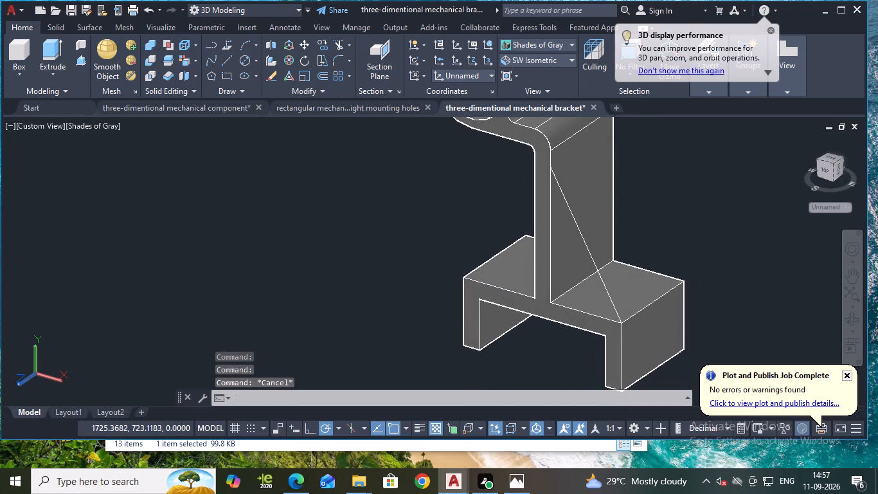
Move the triangular rib polyline 25 along the Y axis, from the bracket's front edge inward across its depth.
left_click(603, 288)
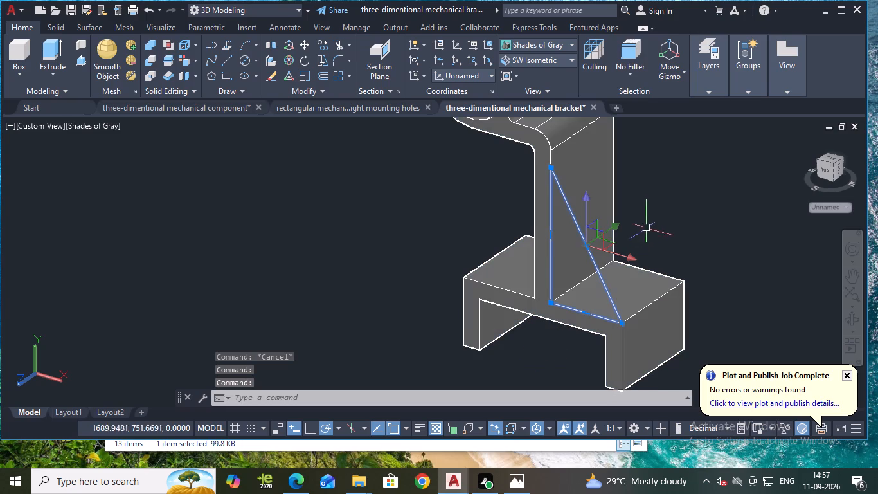
left_click_drag(620, 223, 587, 245)
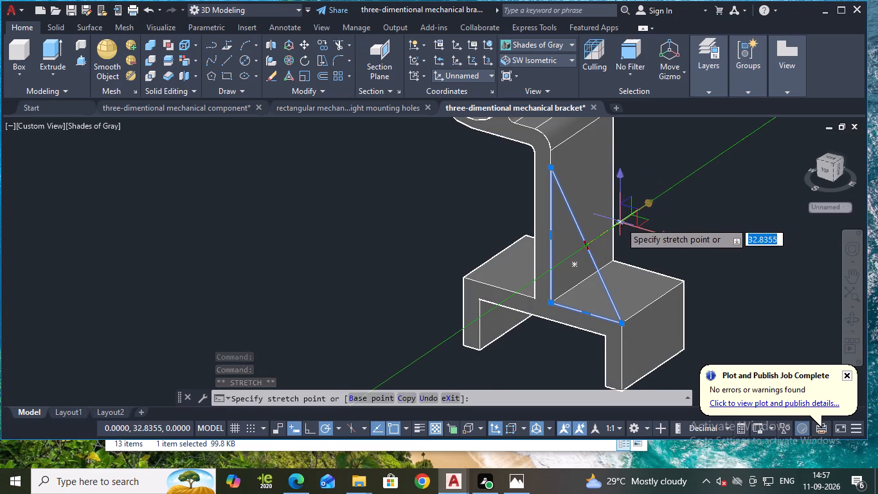
key("Escape")
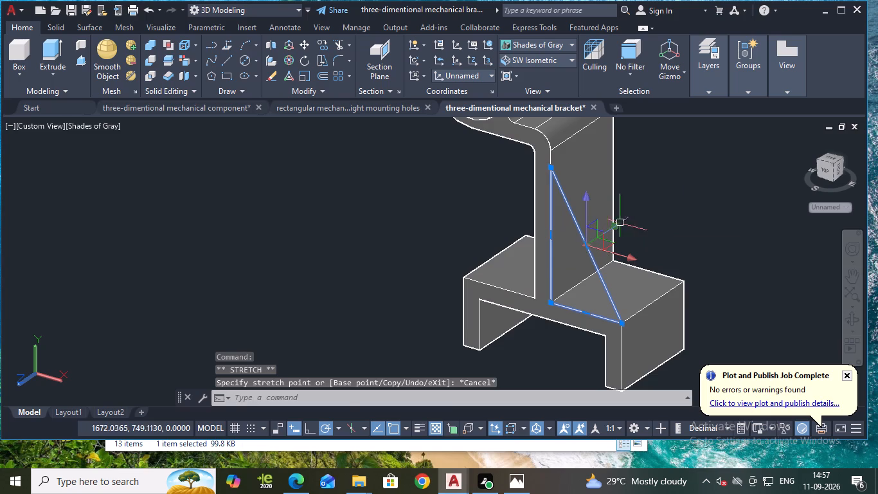
left_click_drag(617, 224, 587, 245)
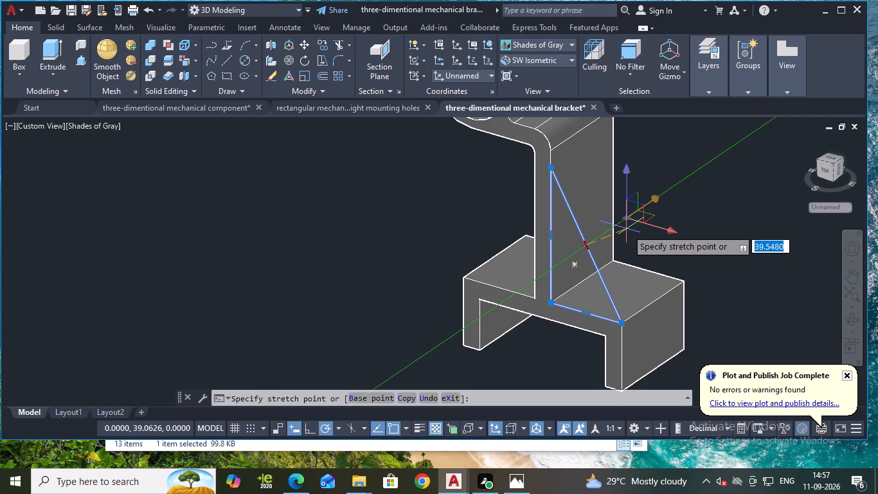
type("25")
key("Return")
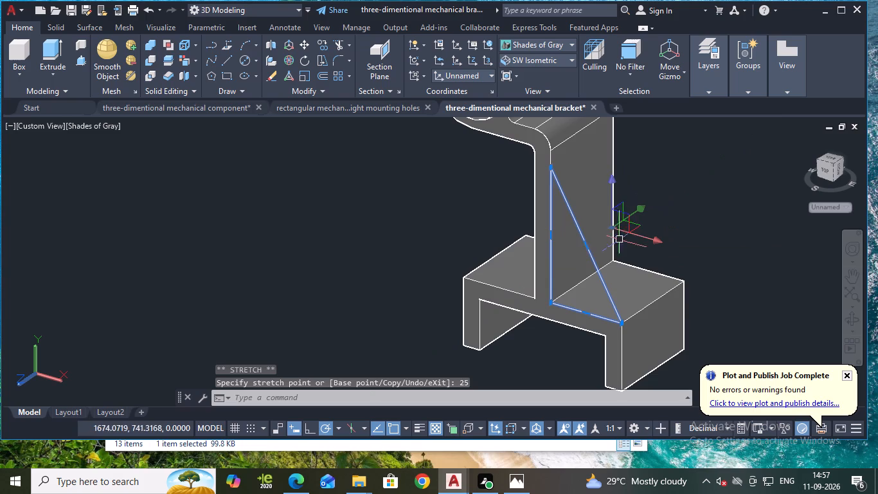
left_click_drag(640, 211, 613, 228)
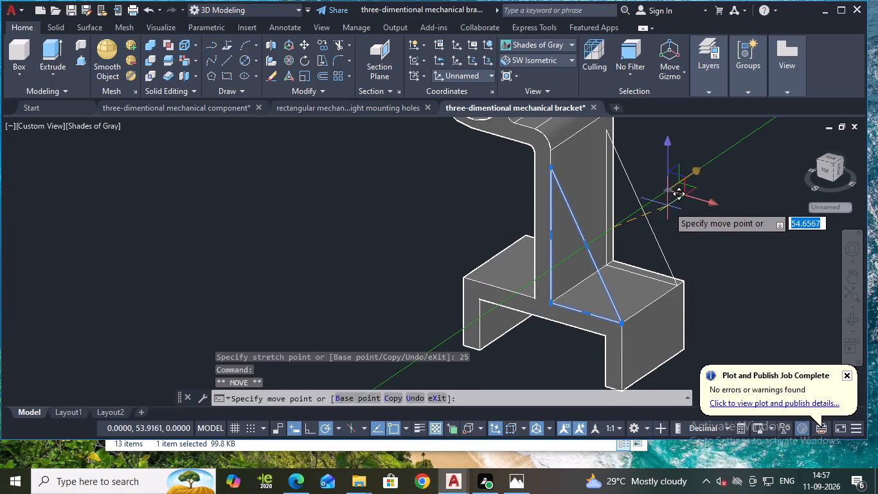
type("25")
key("Return")
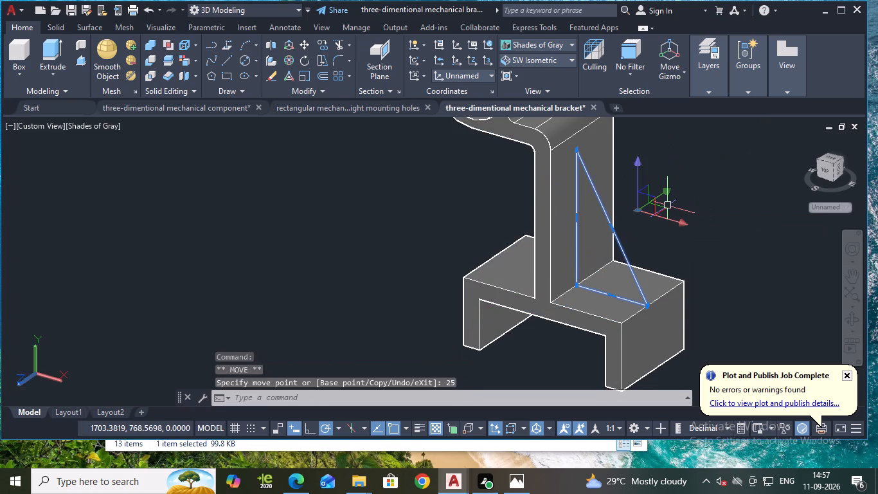
key("Escape")
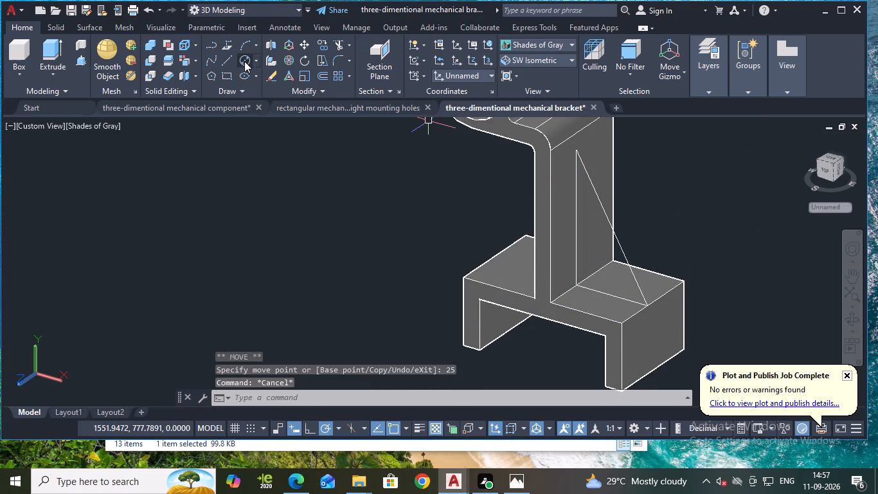
Presspull the triangular profile 10 deep to form a solid rib between the upright and the base.
left_click(83, 66)
left_click(631, 267)
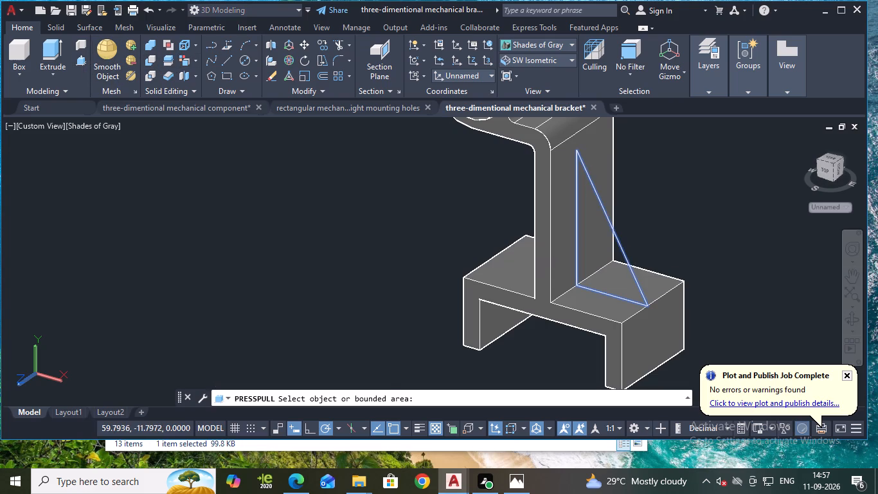
type("10")
key("Return")
key("Escape")
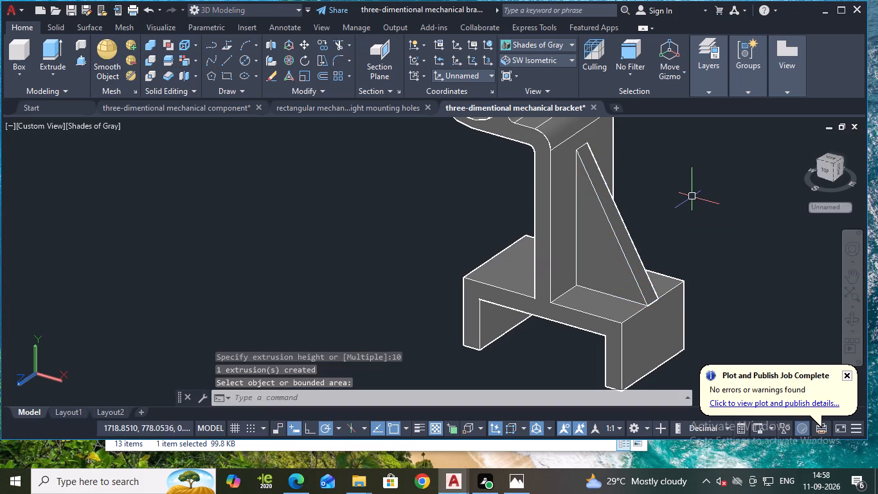
Save the bracket drawing.
key("ctrl+s")
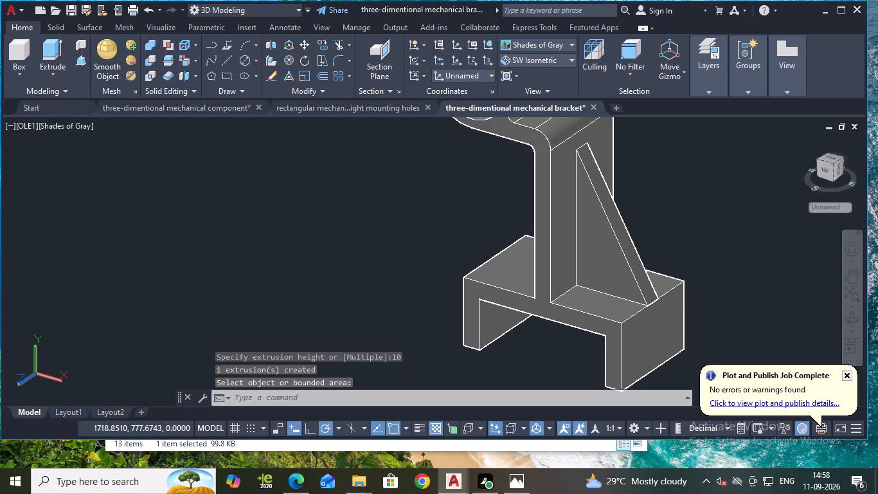
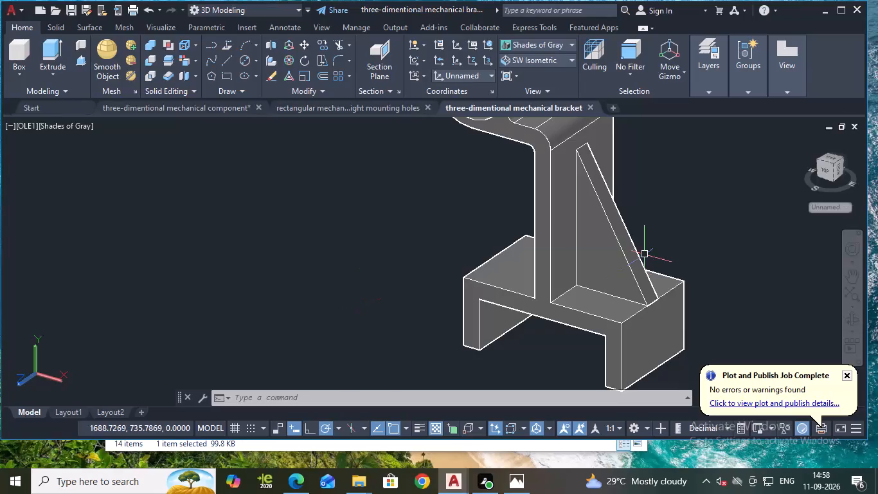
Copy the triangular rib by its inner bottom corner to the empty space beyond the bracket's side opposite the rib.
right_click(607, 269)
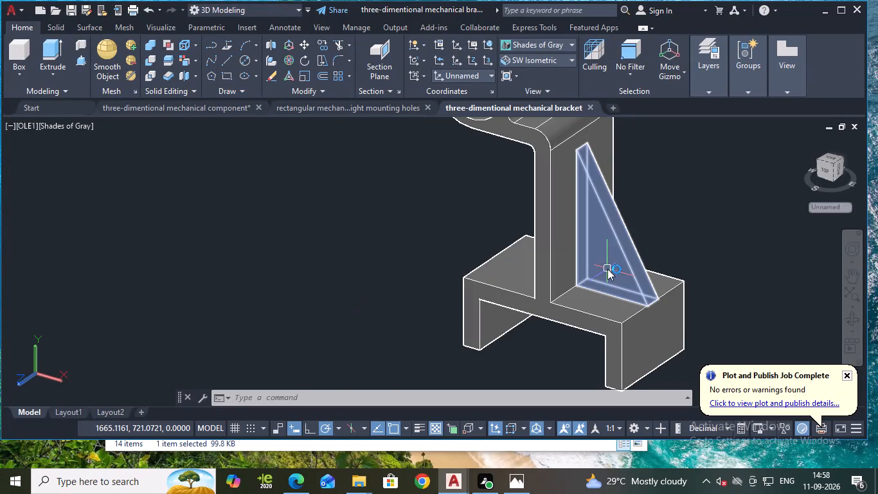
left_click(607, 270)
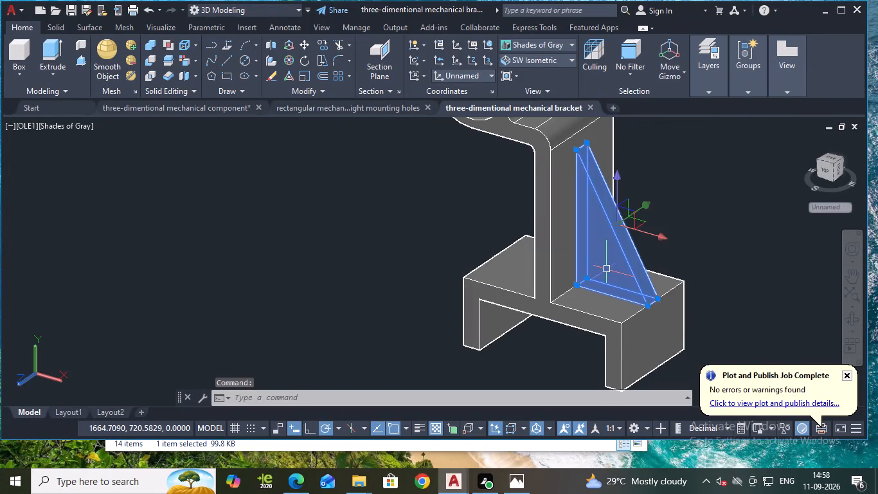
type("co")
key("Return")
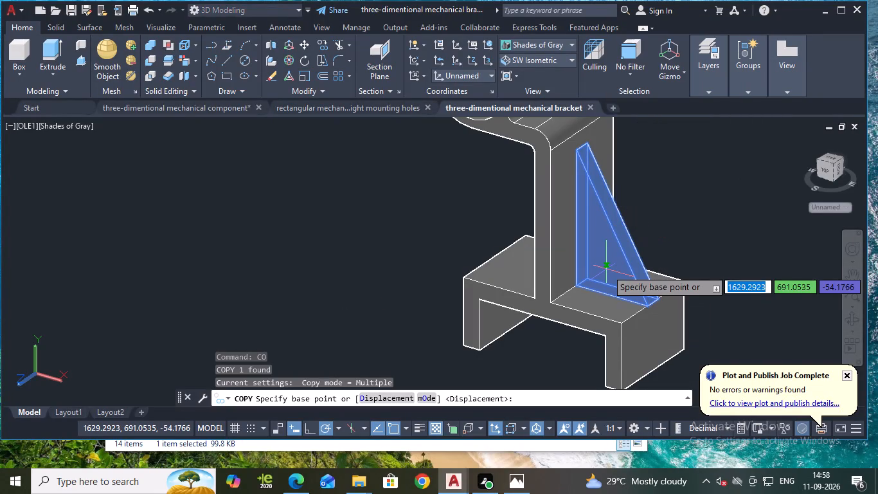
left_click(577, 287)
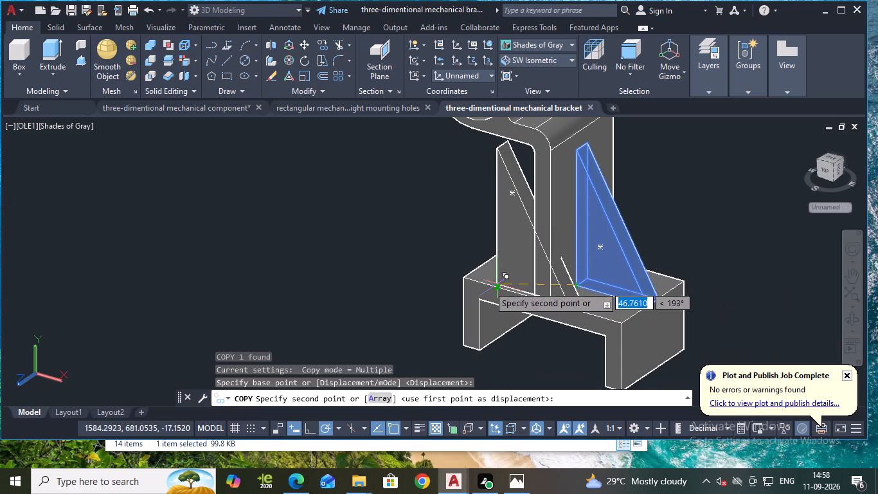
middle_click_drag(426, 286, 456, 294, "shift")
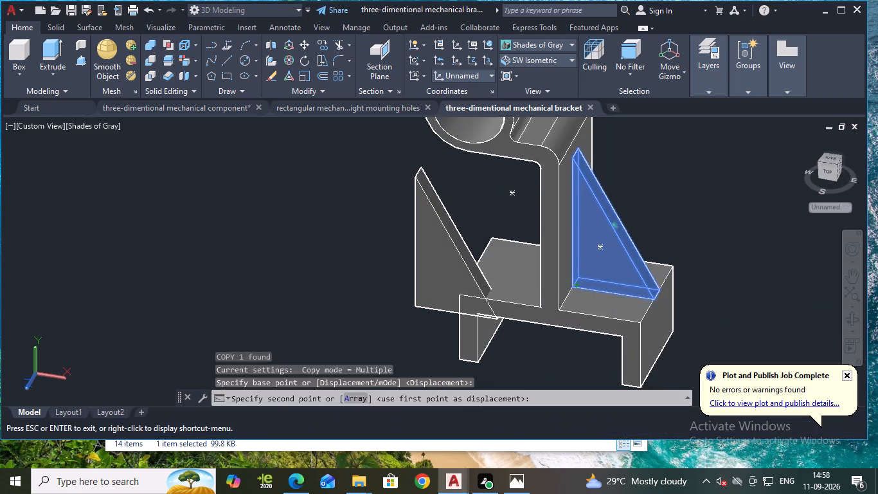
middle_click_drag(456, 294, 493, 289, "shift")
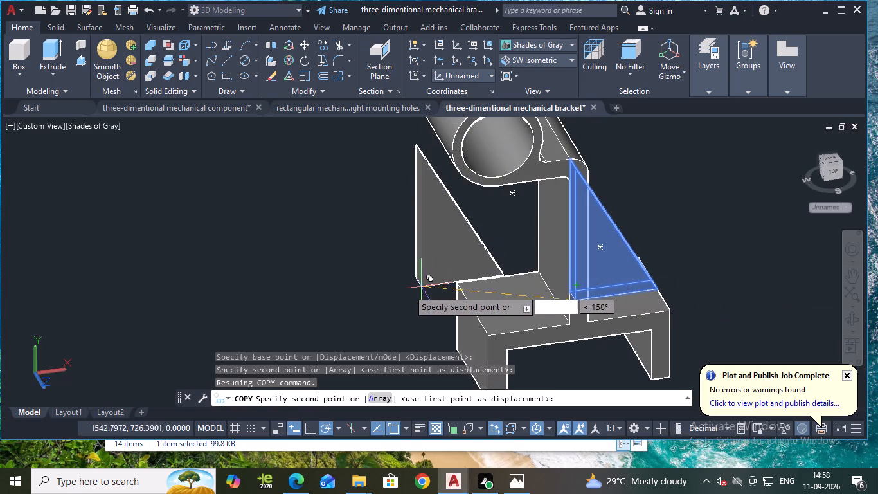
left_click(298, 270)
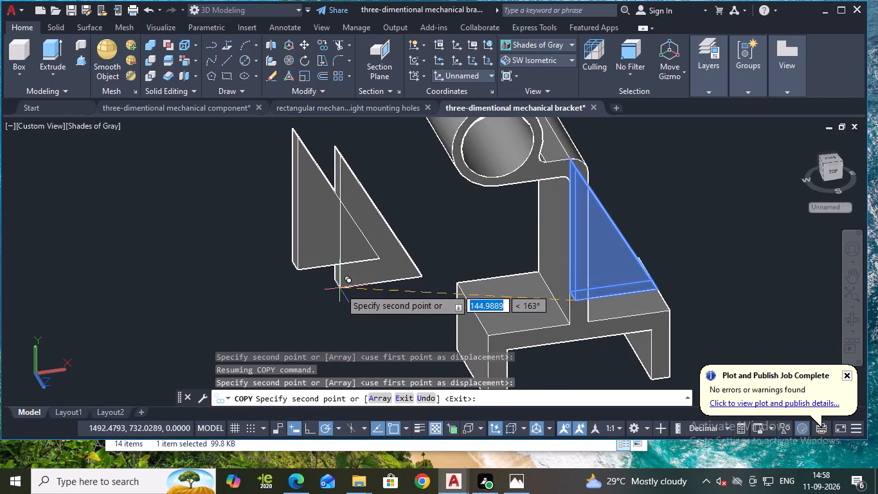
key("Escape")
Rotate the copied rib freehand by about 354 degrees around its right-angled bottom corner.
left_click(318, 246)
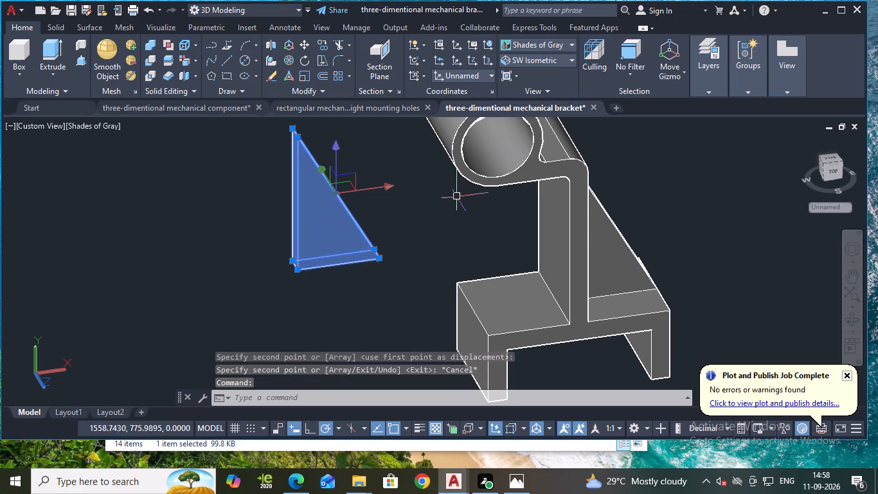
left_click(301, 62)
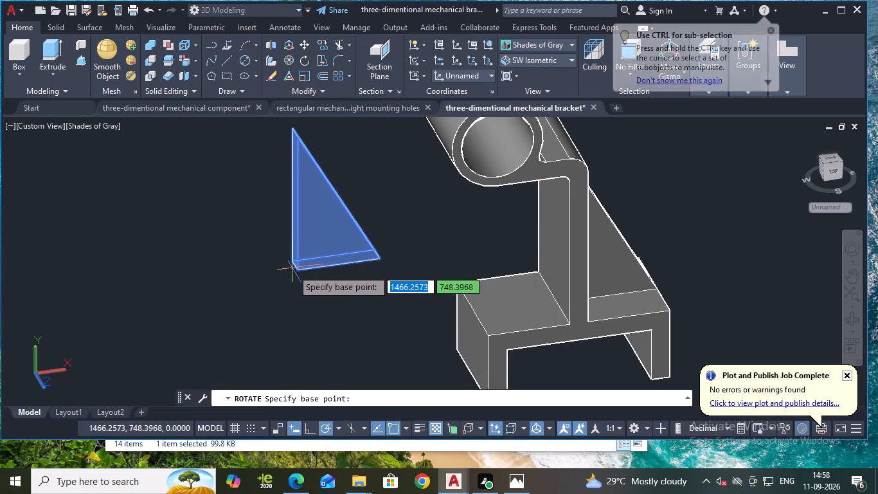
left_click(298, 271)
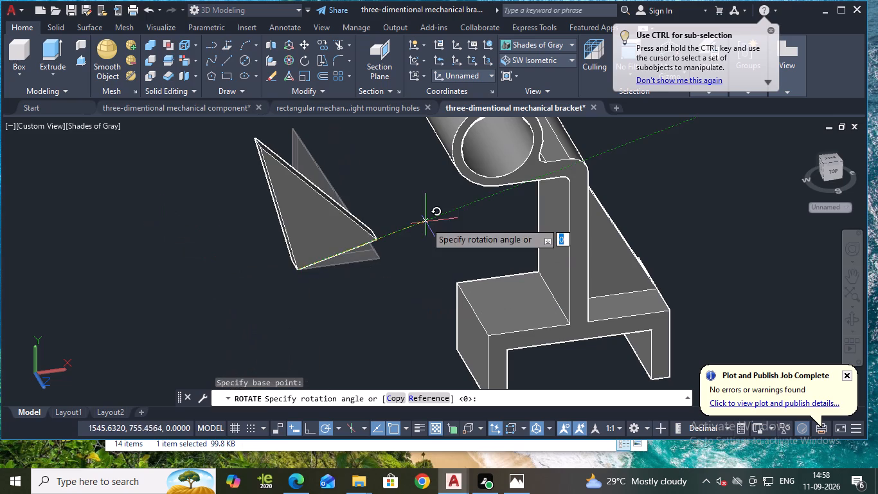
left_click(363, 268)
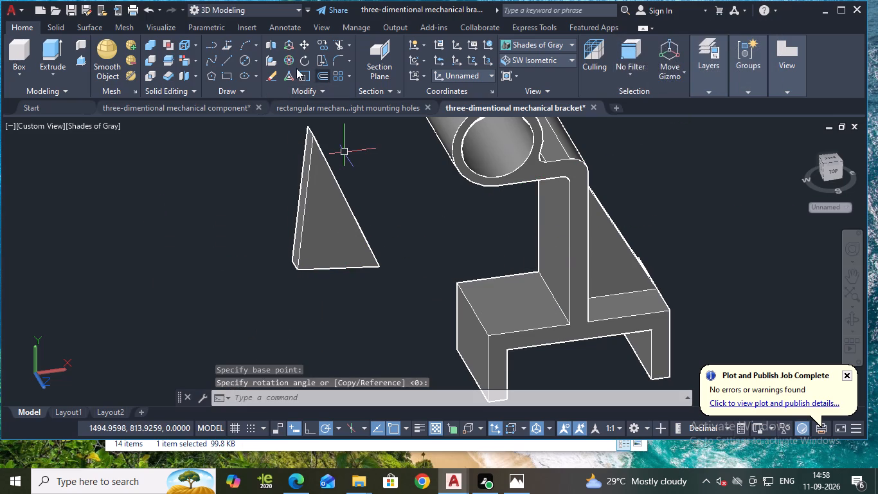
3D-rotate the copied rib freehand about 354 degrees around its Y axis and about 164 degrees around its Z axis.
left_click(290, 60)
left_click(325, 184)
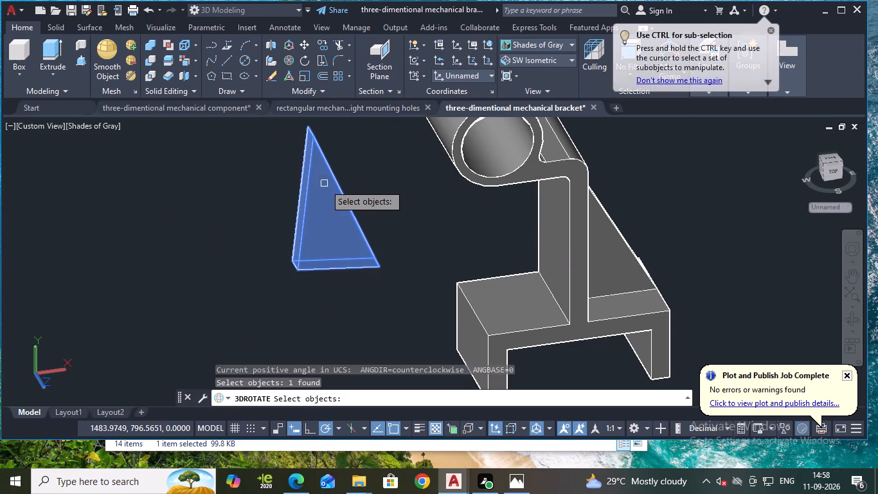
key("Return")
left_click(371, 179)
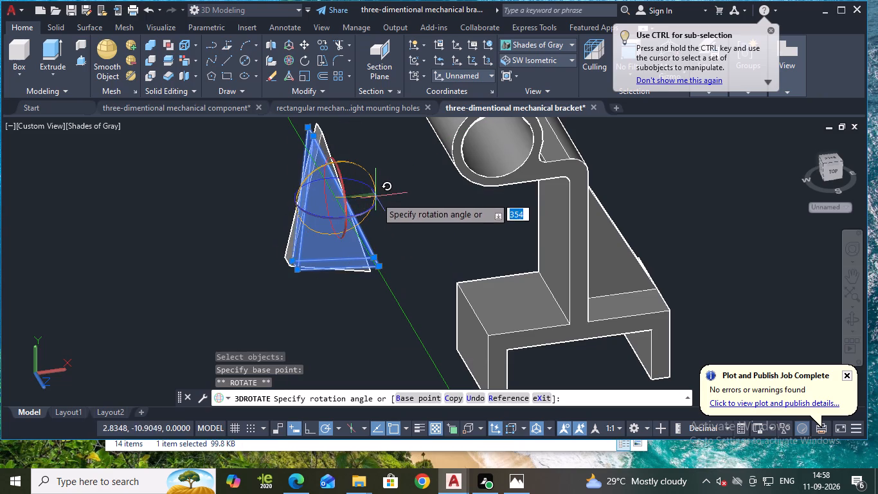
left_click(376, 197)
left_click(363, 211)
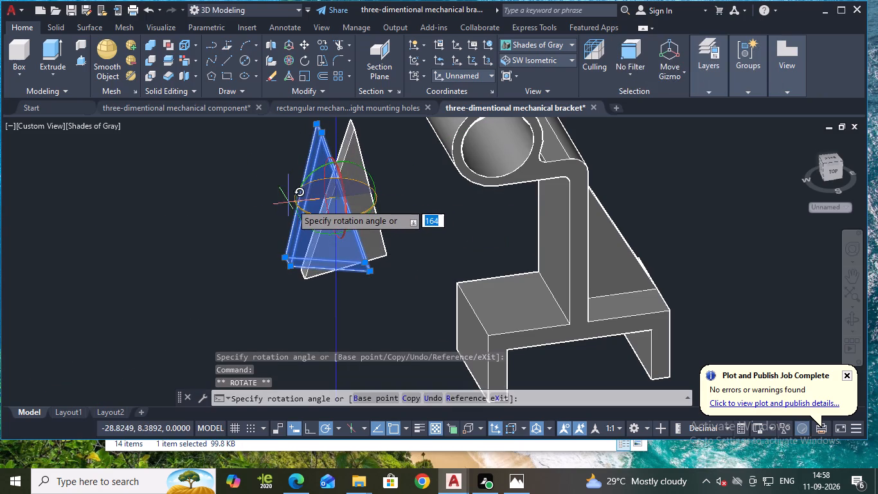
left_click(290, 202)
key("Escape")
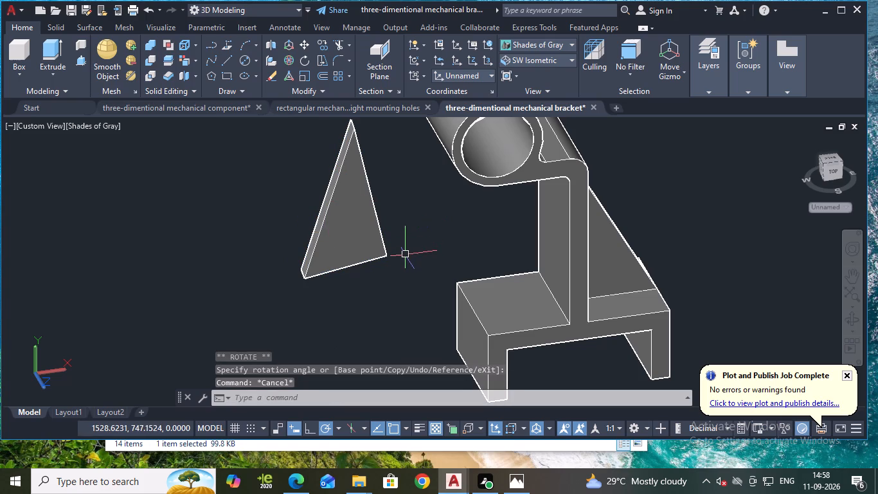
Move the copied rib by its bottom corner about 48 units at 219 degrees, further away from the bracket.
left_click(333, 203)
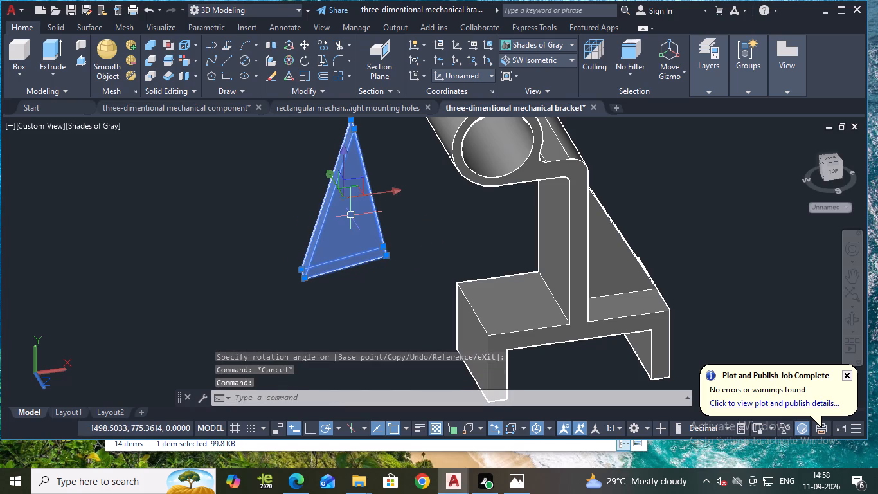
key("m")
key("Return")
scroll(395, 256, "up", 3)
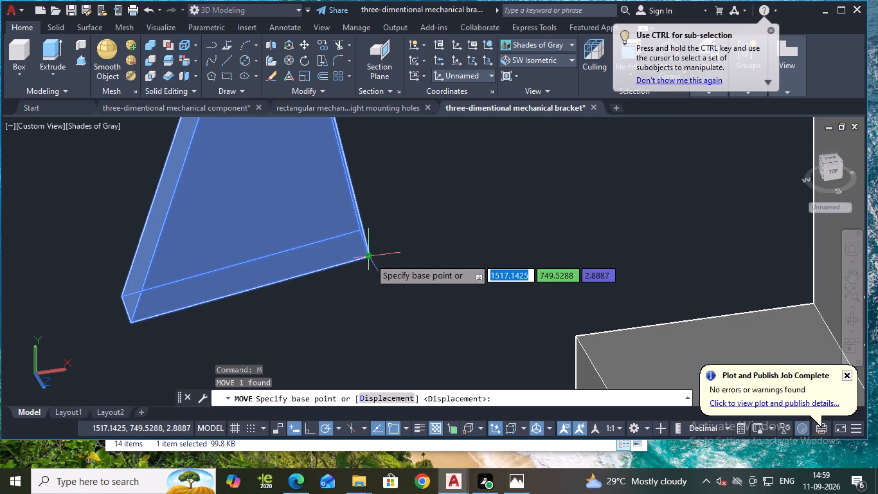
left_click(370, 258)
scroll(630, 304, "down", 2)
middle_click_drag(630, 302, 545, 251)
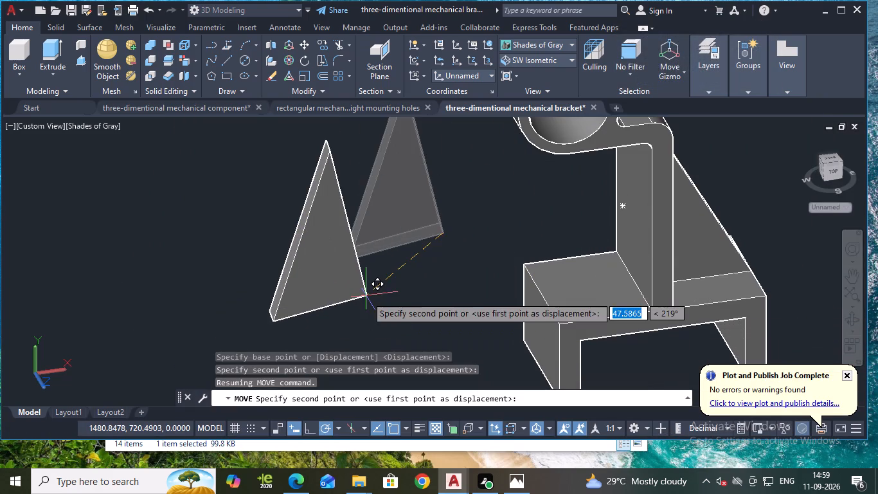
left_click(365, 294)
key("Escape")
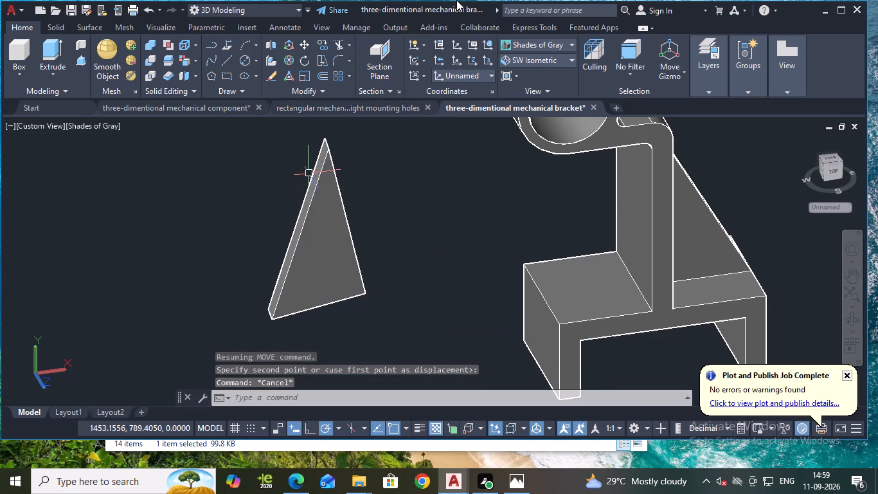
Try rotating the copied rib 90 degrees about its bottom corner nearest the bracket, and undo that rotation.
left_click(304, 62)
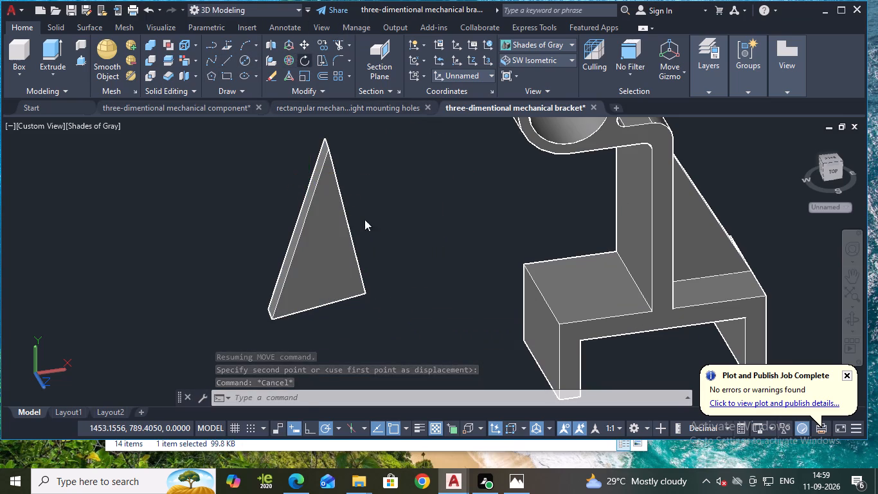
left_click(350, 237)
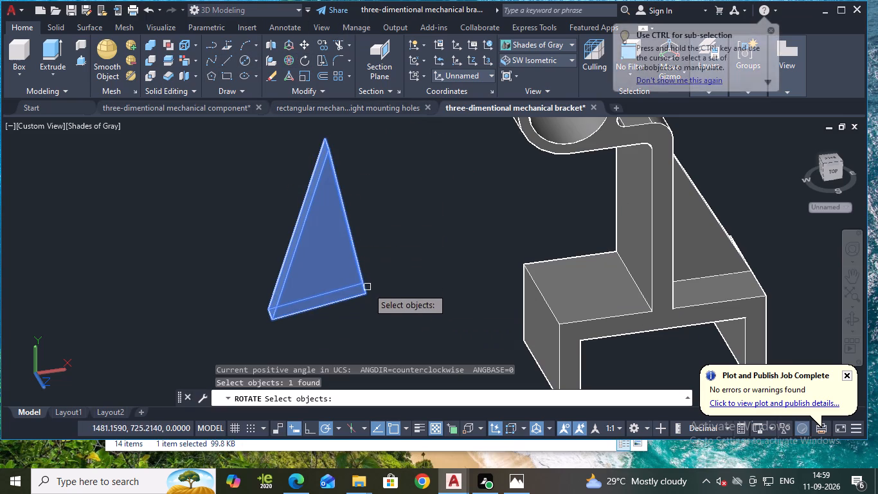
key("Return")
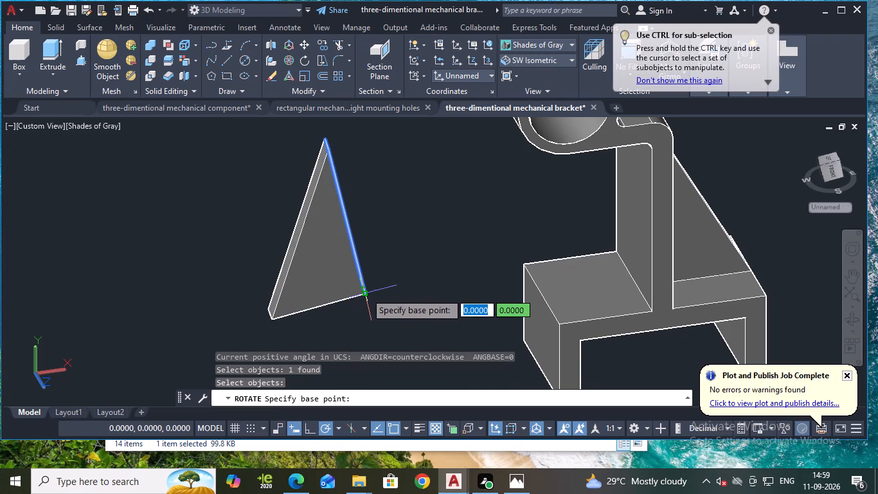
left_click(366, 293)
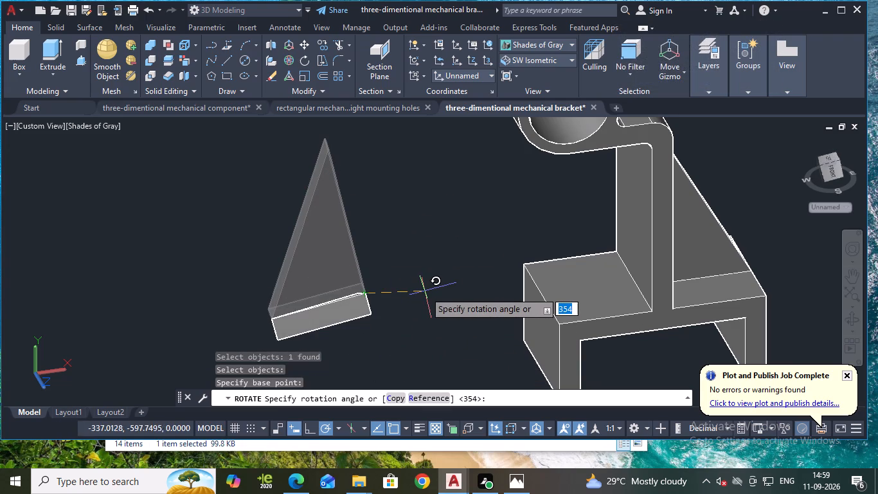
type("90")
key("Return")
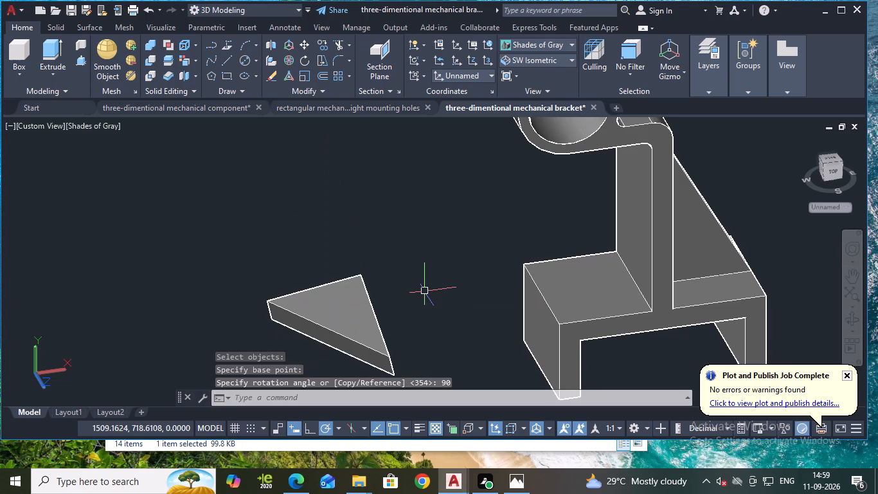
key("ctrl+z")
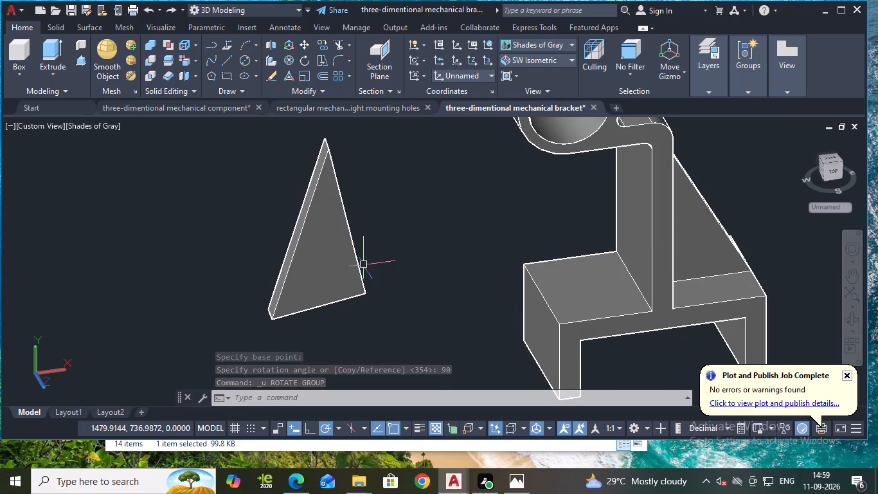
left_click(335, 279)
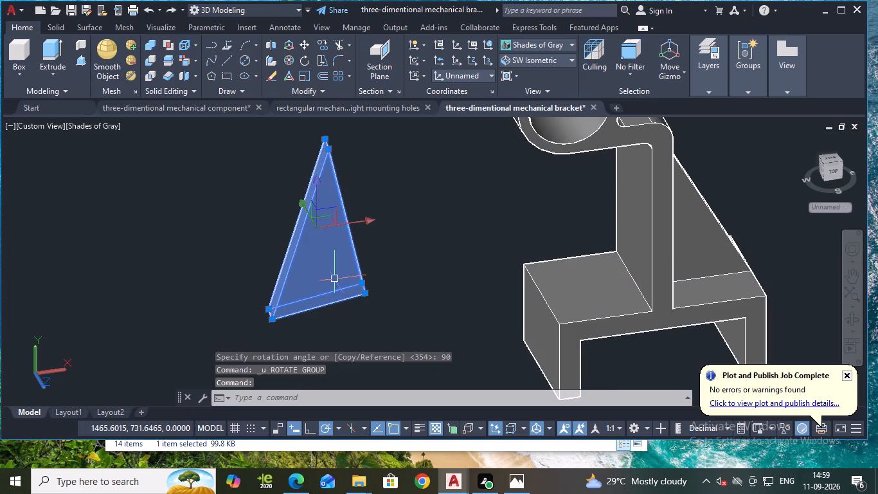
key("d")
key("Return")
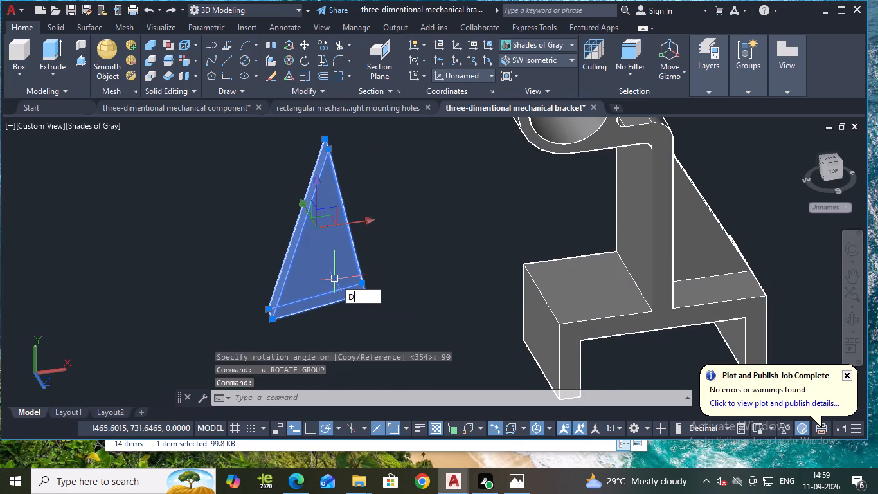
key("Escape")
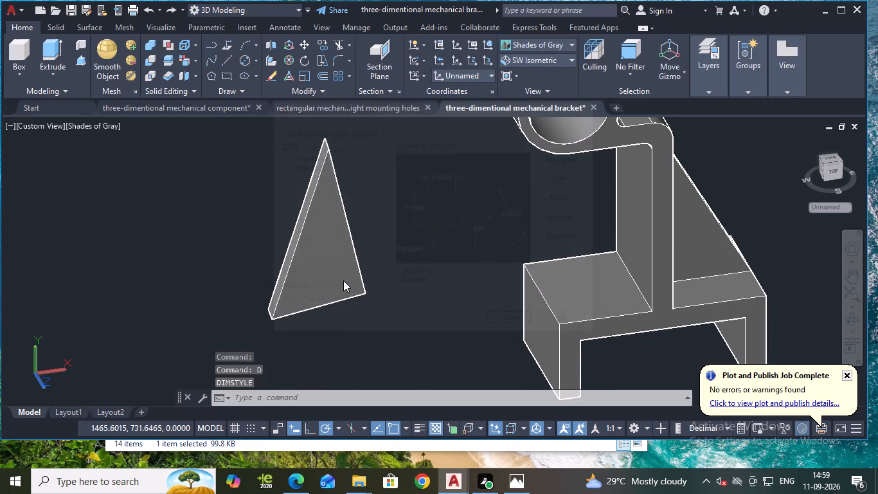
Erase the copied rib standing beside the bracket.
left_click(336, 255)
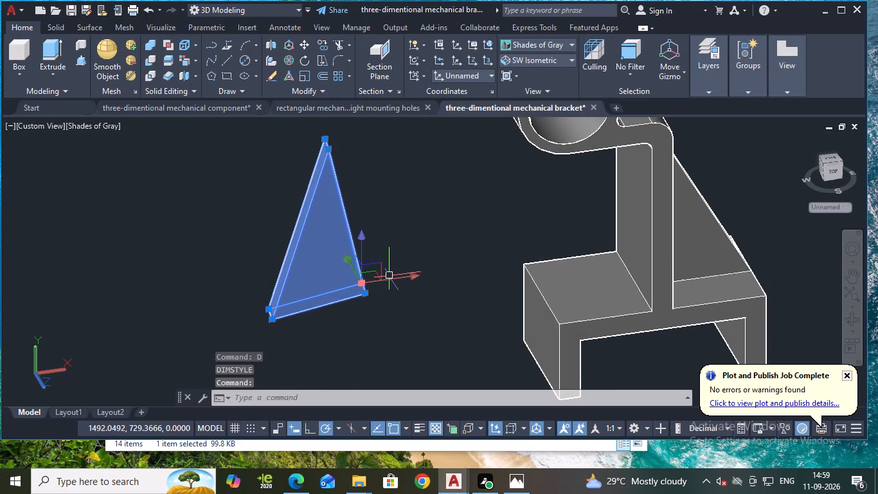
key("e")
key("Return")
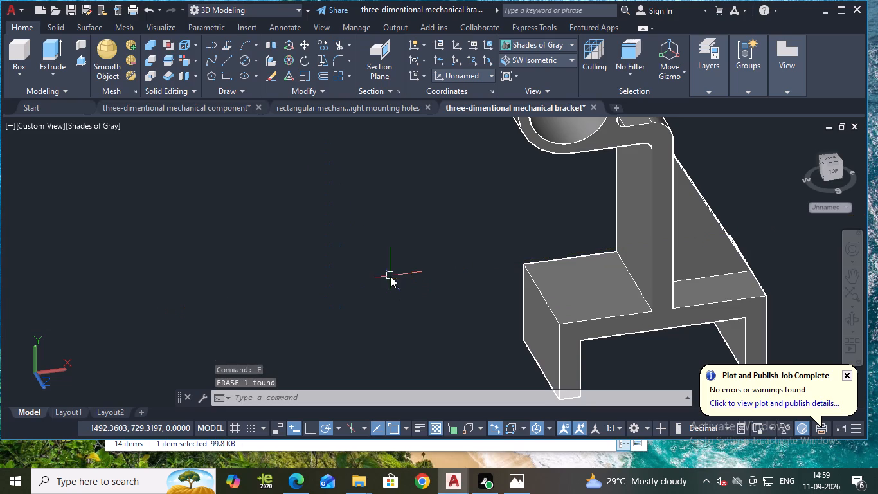
Switch the bracket to the Front view.
left_click(550, 59)
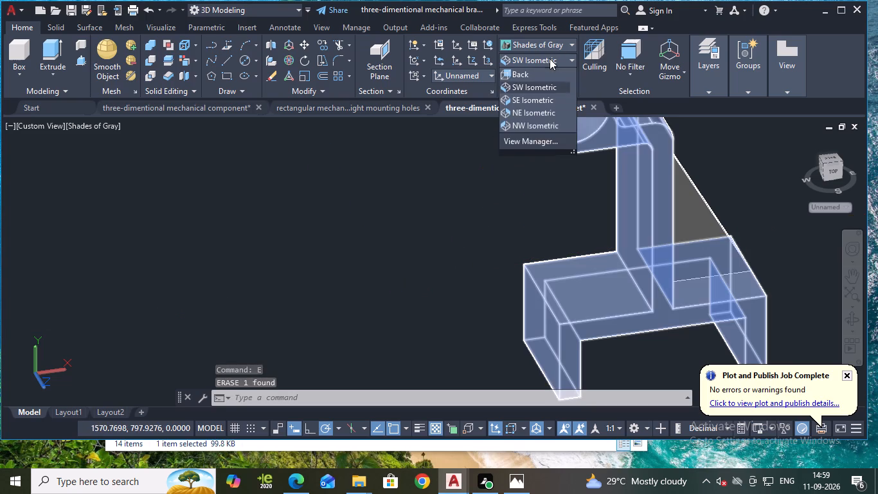
left_click(528, 121)
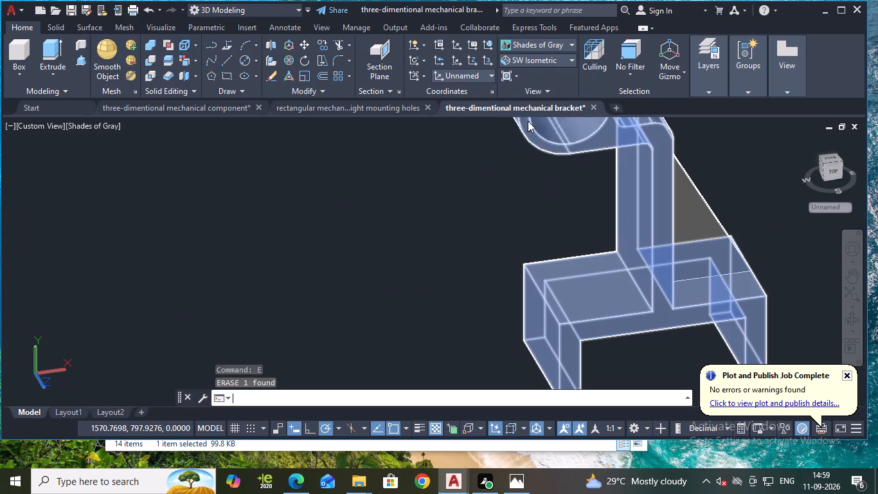
scroll(597, 279, "up", 1)
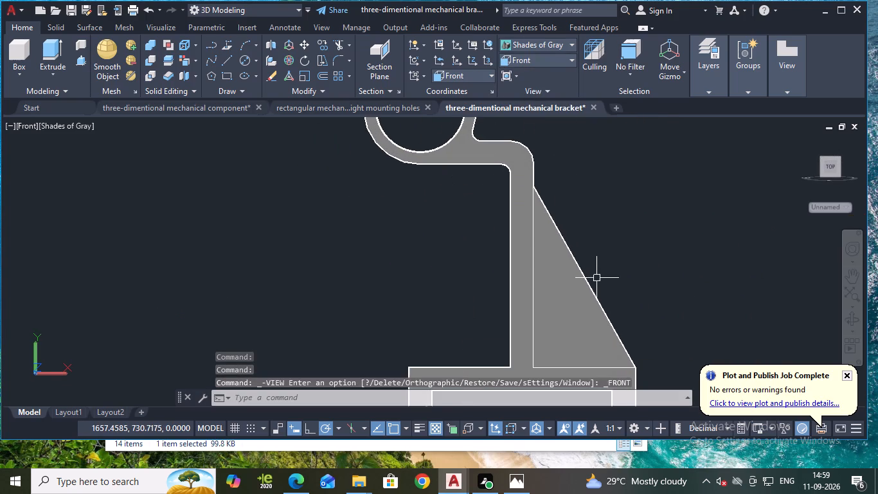
middle_click_drag(597, 279, 580, 256)
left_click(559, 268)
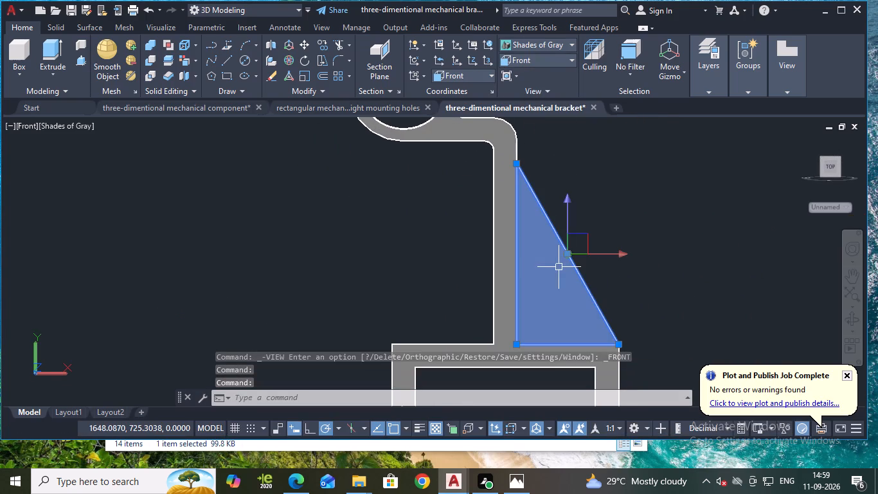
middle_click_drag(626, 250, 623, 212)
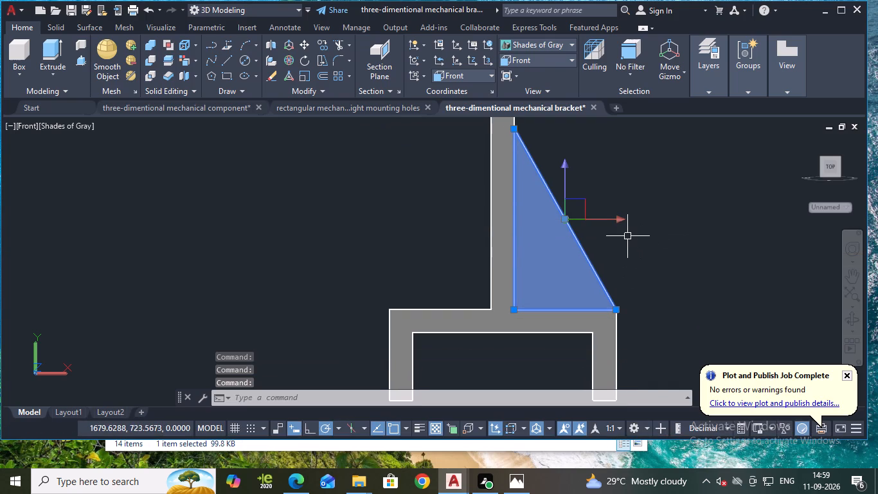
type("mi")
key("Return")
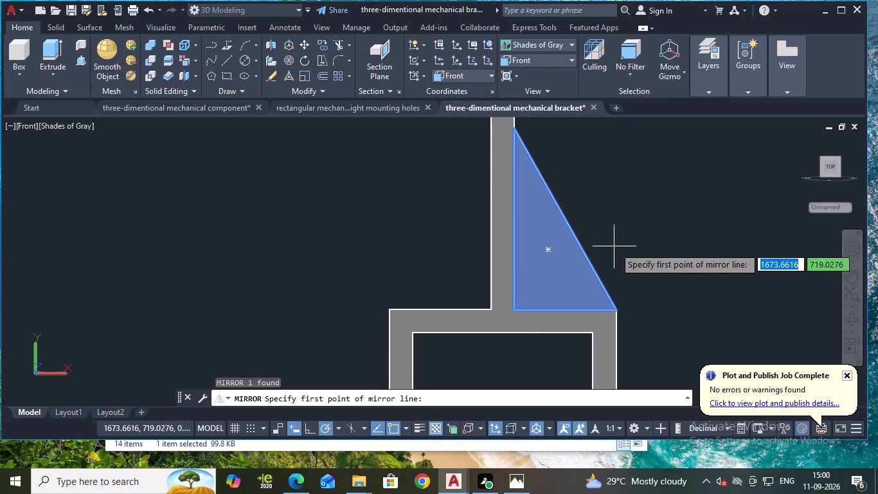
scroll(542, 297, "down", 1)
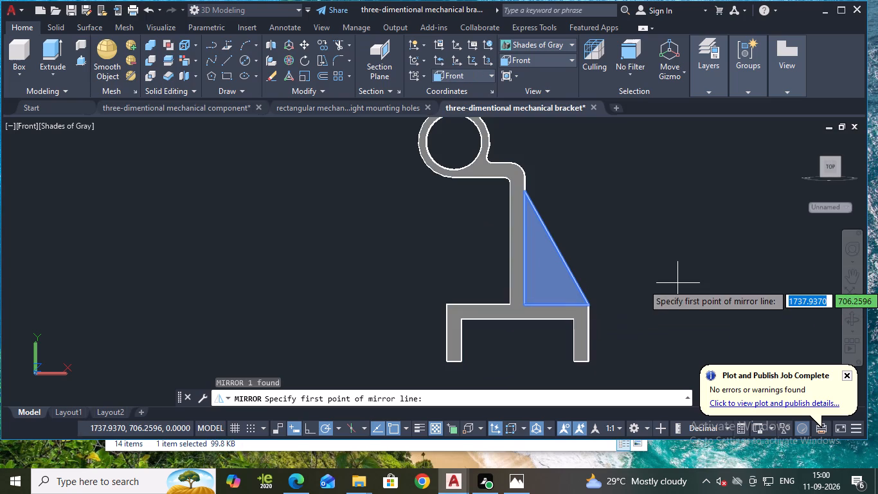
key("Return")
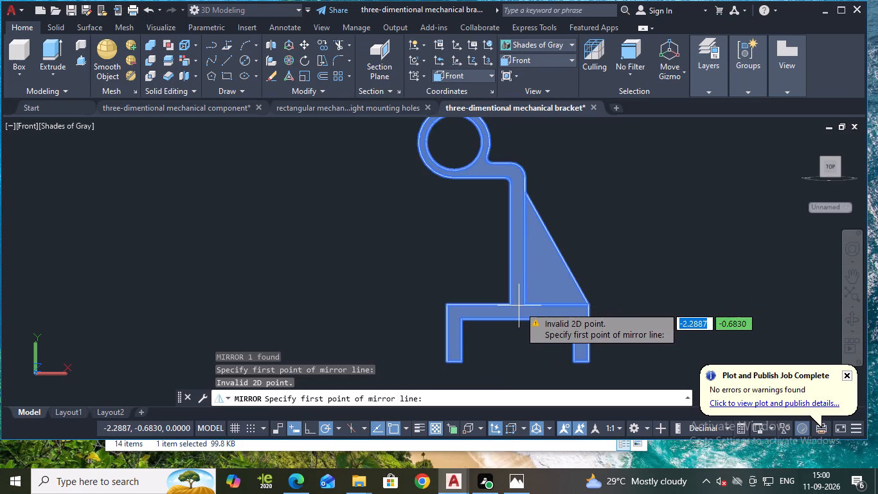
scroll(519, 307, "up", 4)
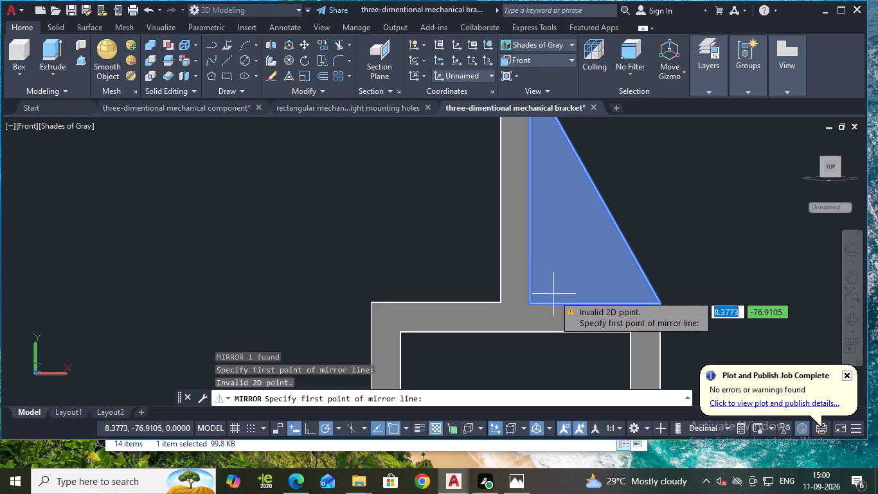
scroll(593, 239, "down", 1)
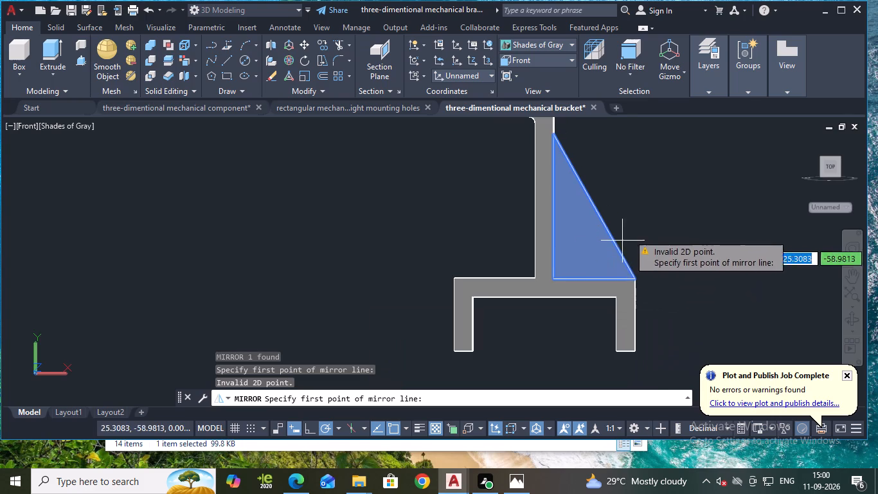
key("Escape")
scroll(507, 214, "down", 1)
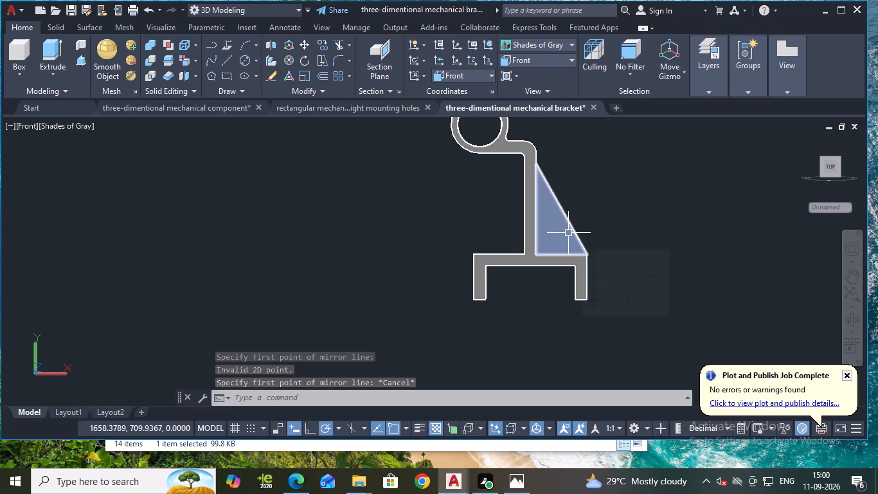
Draw a 10-unit horizontal line across the foot of the vertical web, ending at the rib's inner bottom corner.
left_click(229, 57)
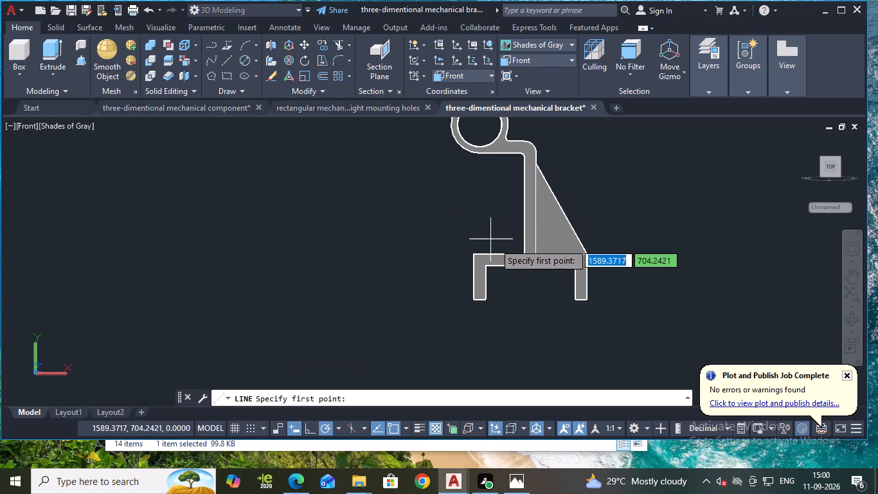
scroll(495, 244, "up", 2)
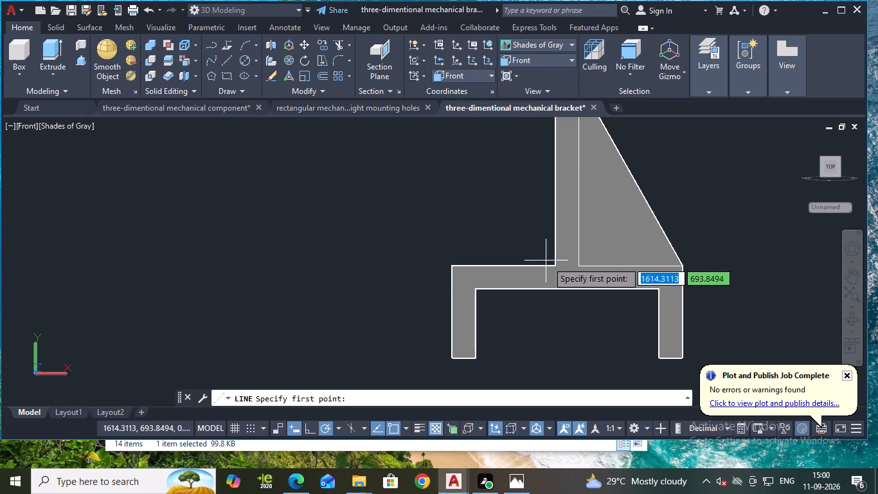
left_click(555, 266)
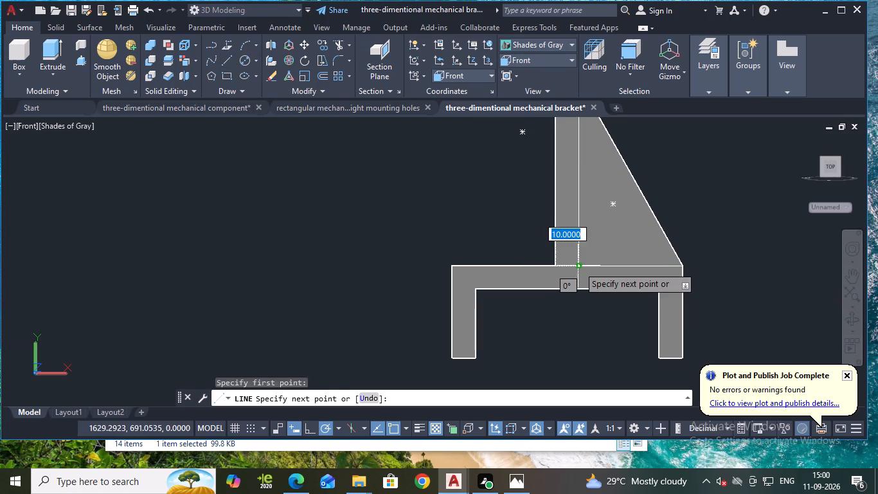
left_click(580, 266)
key("Escape")
Mirror the triangular rib about the vertical line through the midpoint of the web's foot, keeping the source rib.
left_click(628, 224)
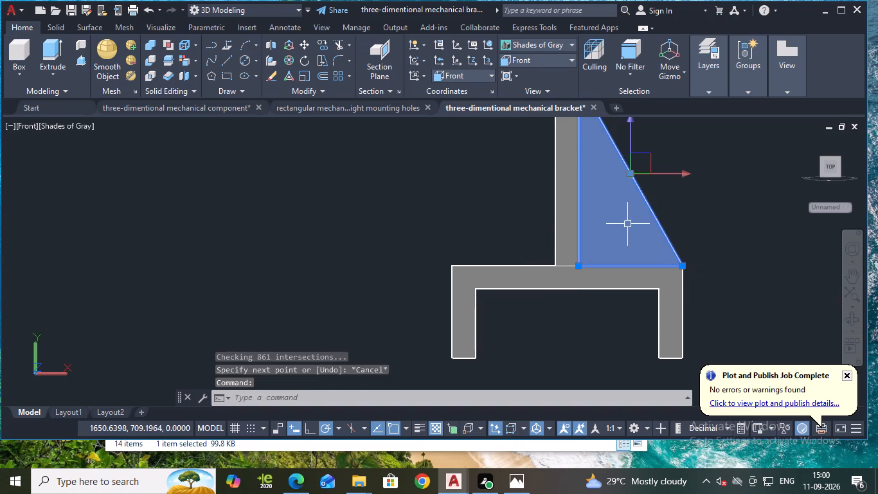
type("mi")
key("Return")
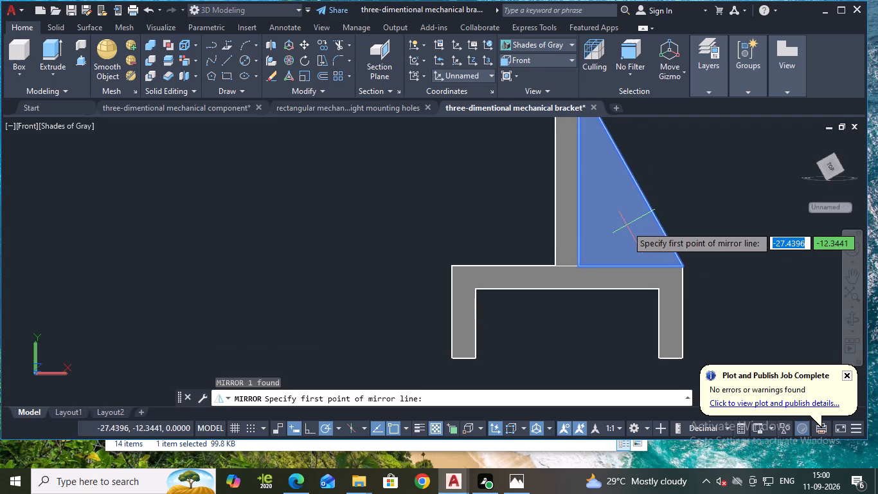
left_click(566, 267)
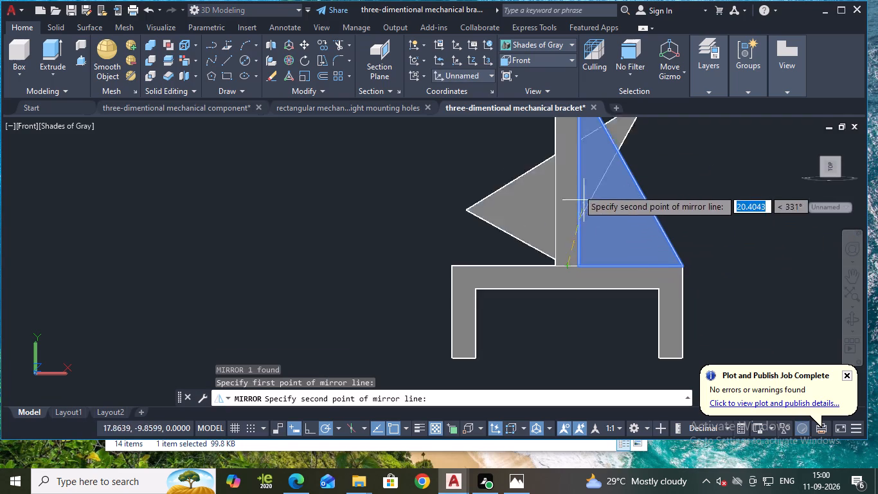
middle_click_drag(564, 165, 501, 248)
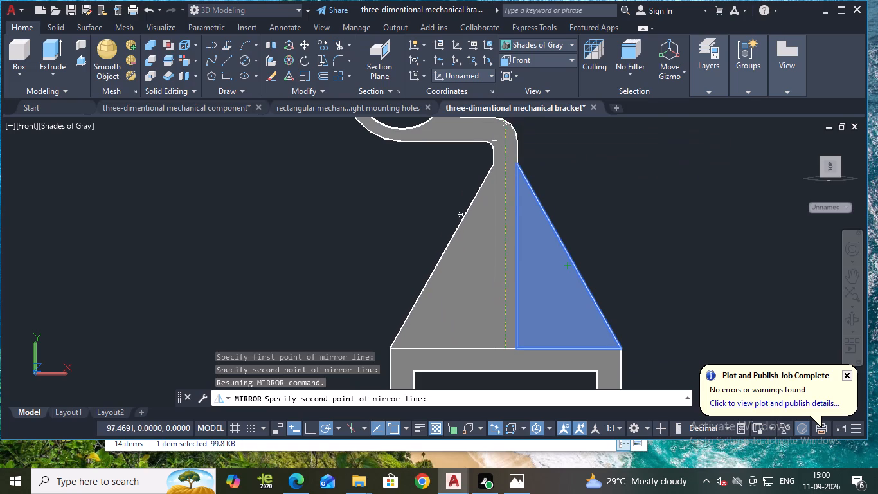
left_click(507, 180)
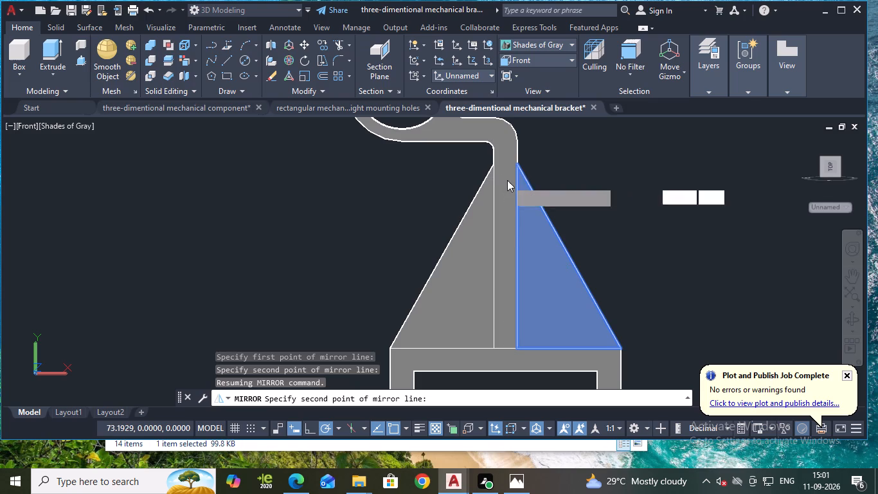
key("Return")
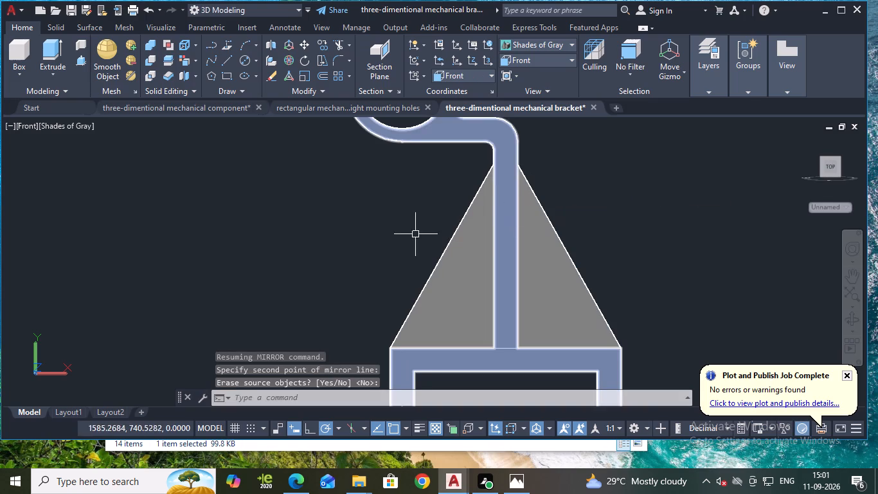
Examine the two ribs on the bracket from the SW Isometric view and from both sides.
scroll(402, 224, "down", 1, "shift")
middle_click_drag(397, 229, 449, 250)
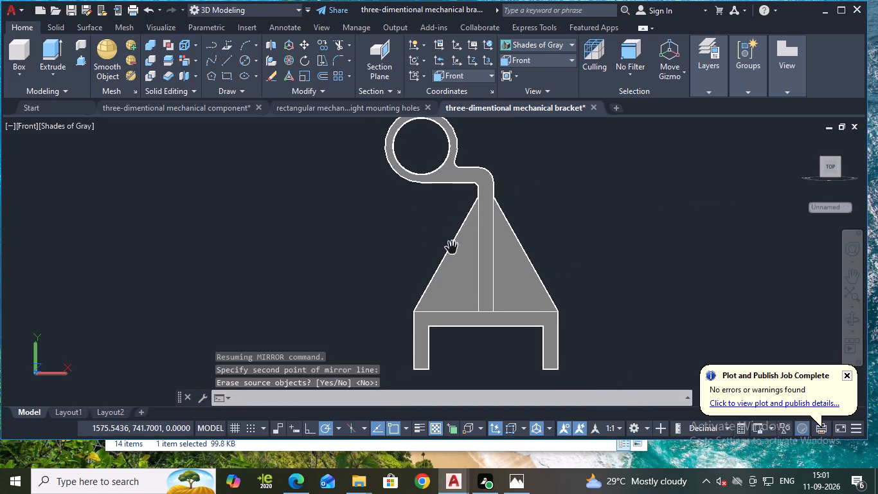
middle_click_drag(451, 245, 465, 253, "shift")
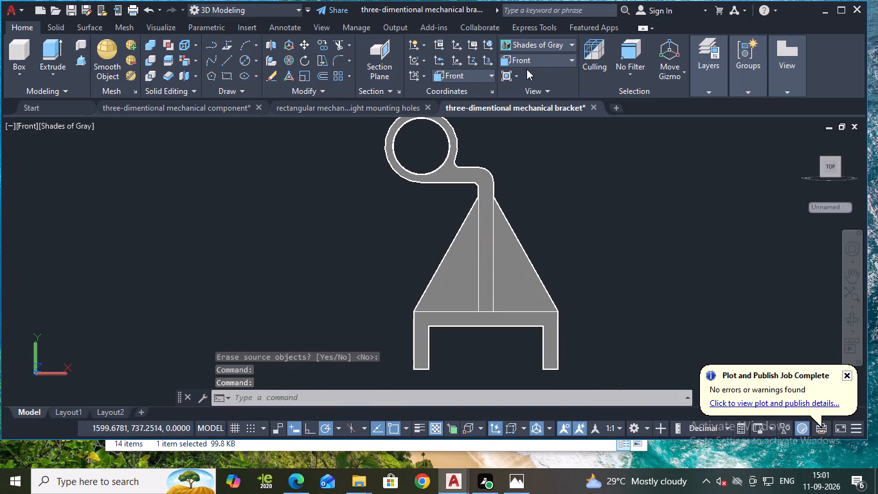
left_click(525, 62)
left_click(532, 156)
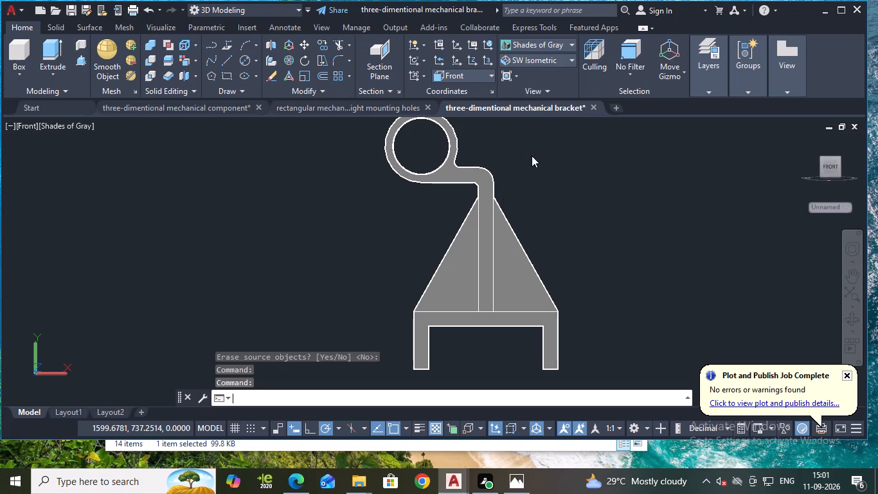
scroll(517, 240, "up", 1)
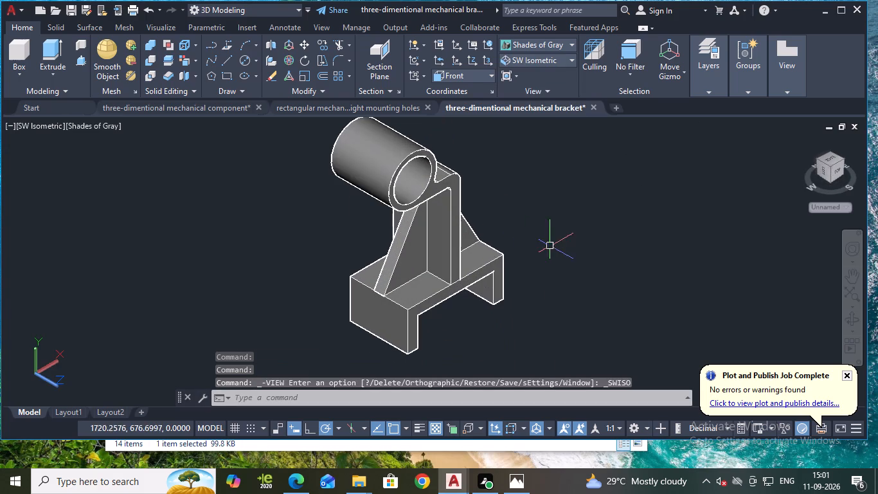
middle_click_drag(633, 298, 584, 282, "shift")
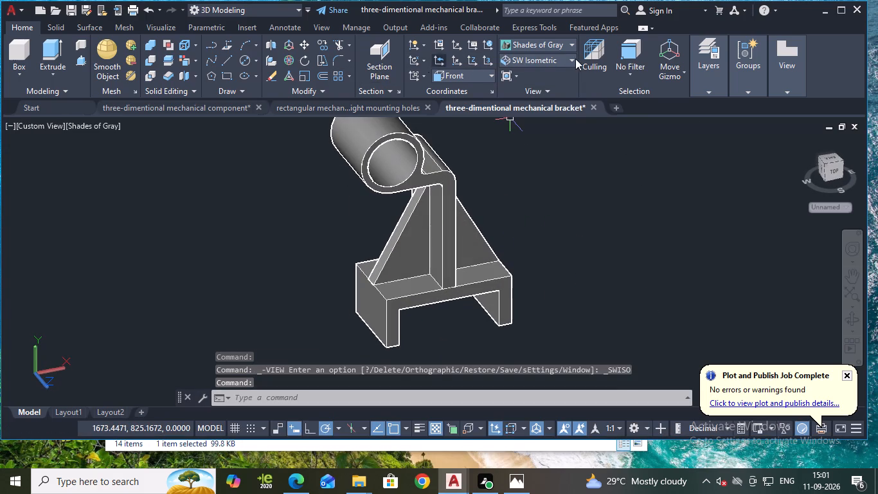
middle_click_drag(682, 195, 622, 208, "shift")
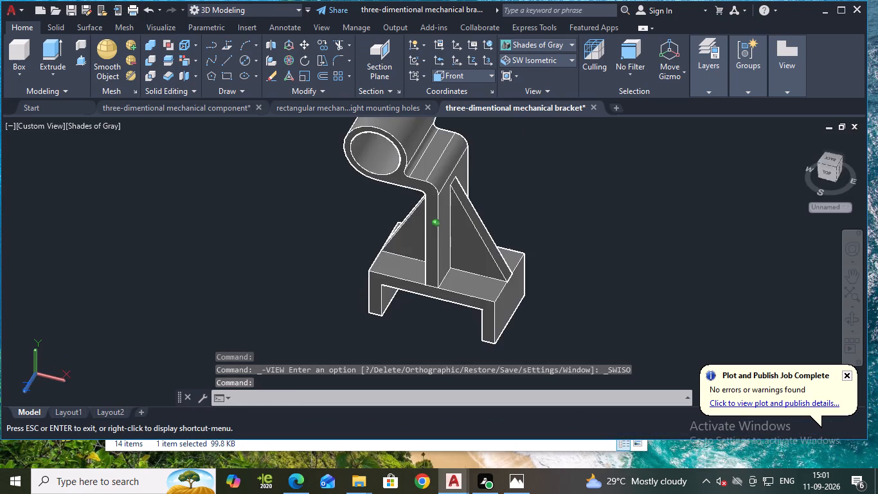
middle_click_drag(622, 208, 621, 172, "shift")
scroll(547, 255, "up", 1)
middle_click_drag(548, 265, 548, 266)
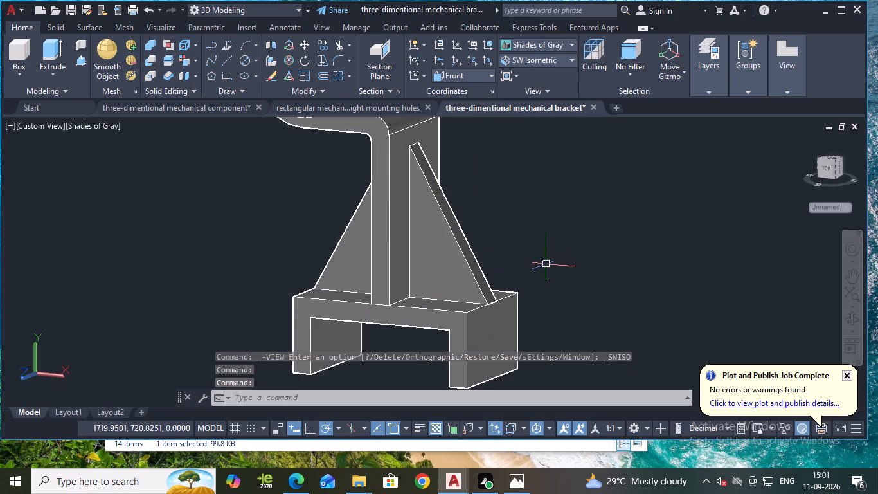
middle_click_drag(548, 266, 561, 265)
key("Escape")
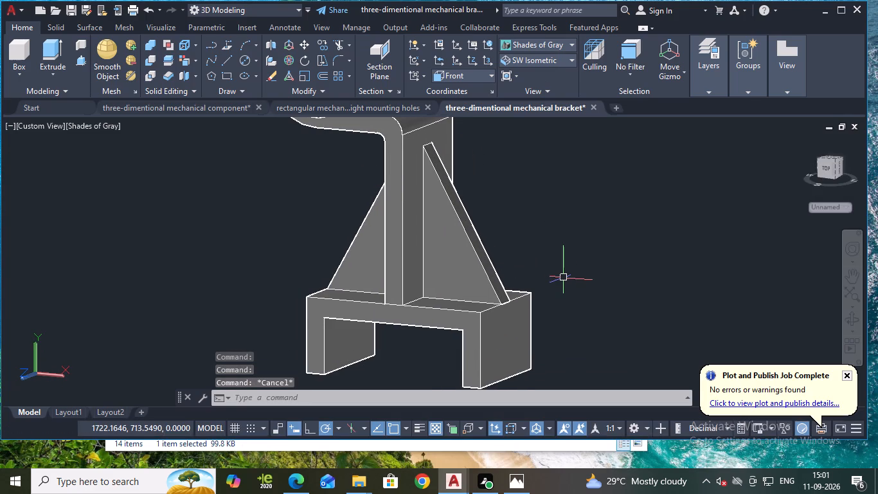
Fillet the base's top outer edge at the foot of the original rib with radius 10.
key("g")
key("Escape")
key("f")
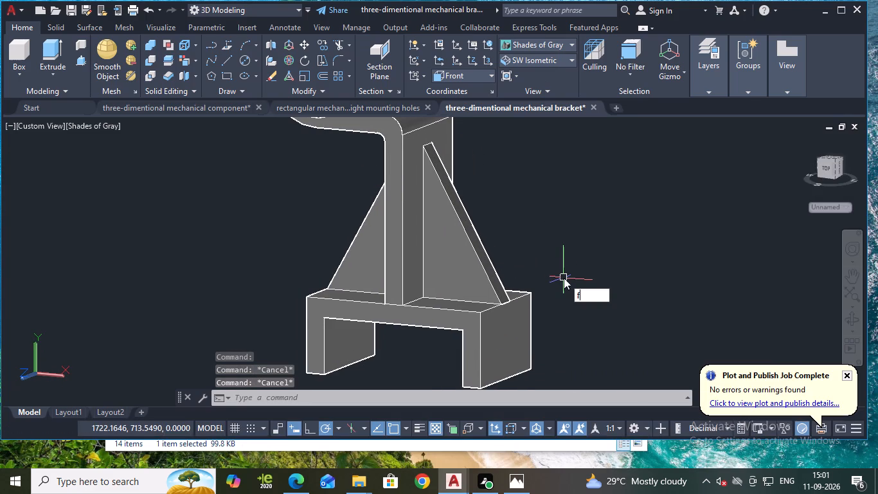
key("Return")
key("r")
key("Return")
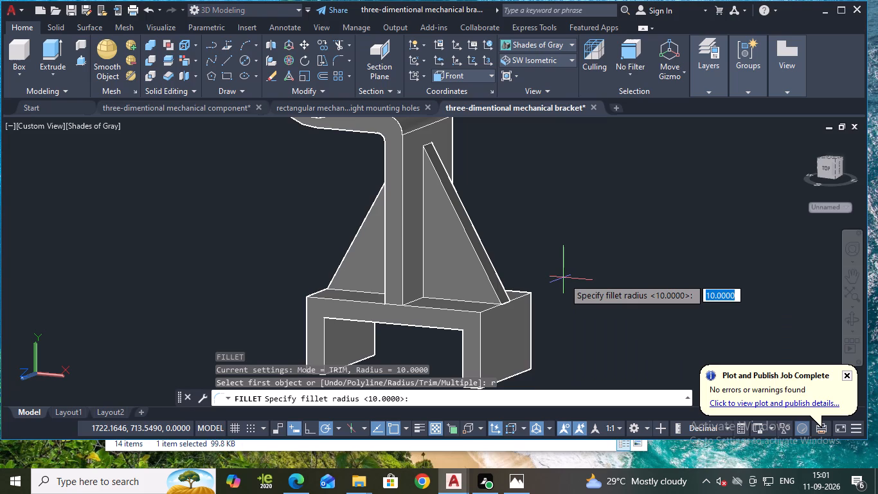
key("Return")
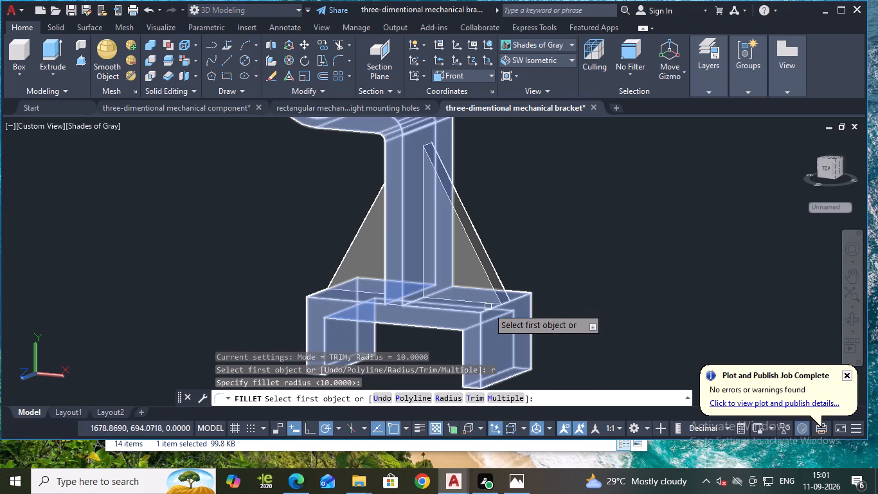
left_click(492, 310)
key("Return")
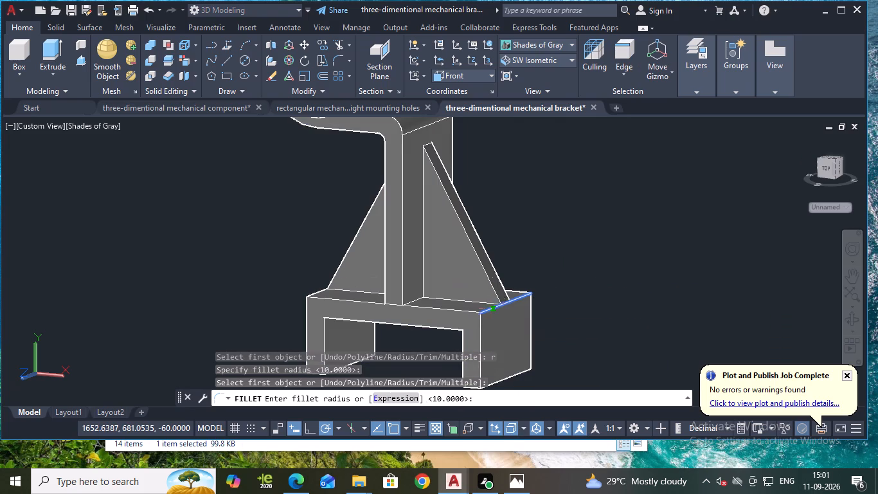
key("Return")
scroll(540, 322, "up", 1)
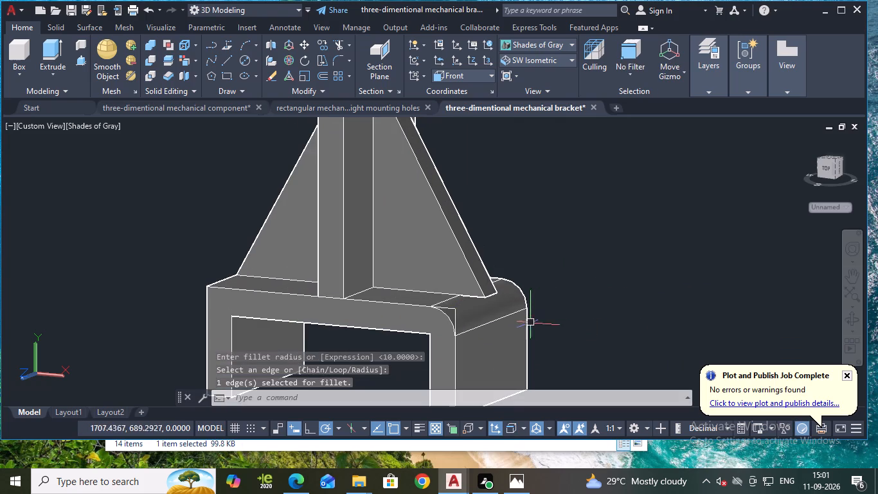
scroll(525, 333, "down", 1)
middle_click_drag(600, 319, 604, 298, "shift")
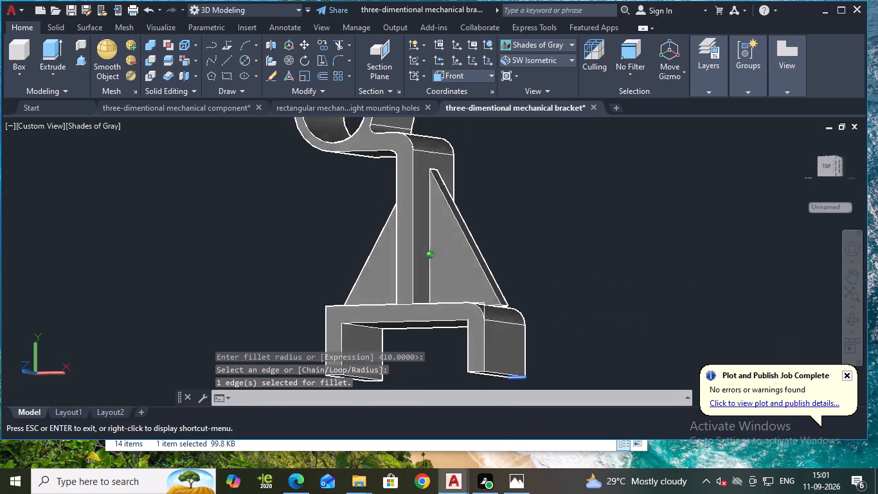
middle_click_drag(604, 298, 616, 333, "shift")
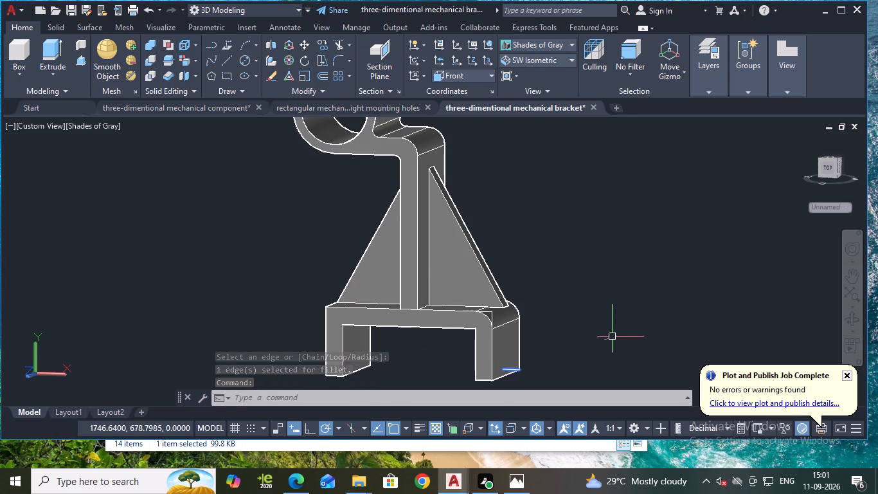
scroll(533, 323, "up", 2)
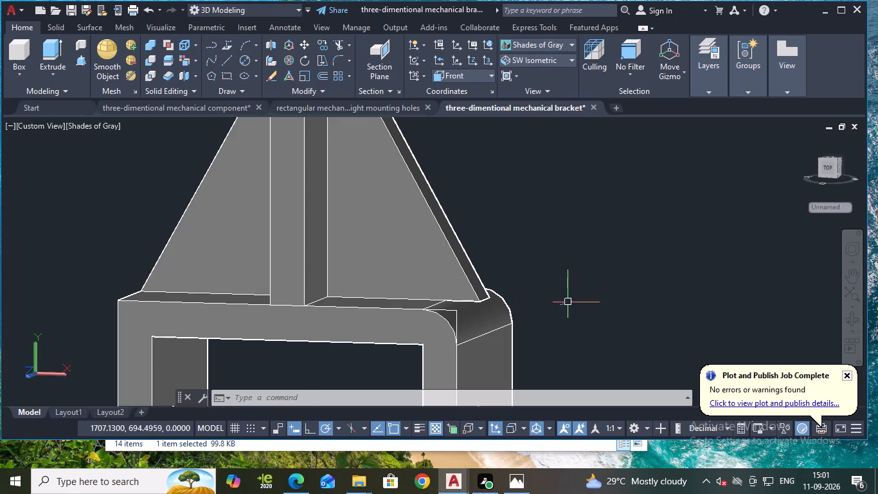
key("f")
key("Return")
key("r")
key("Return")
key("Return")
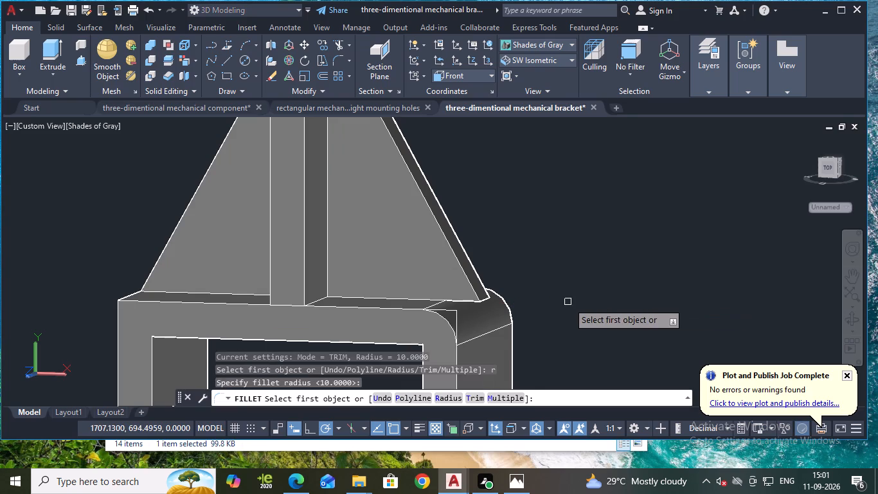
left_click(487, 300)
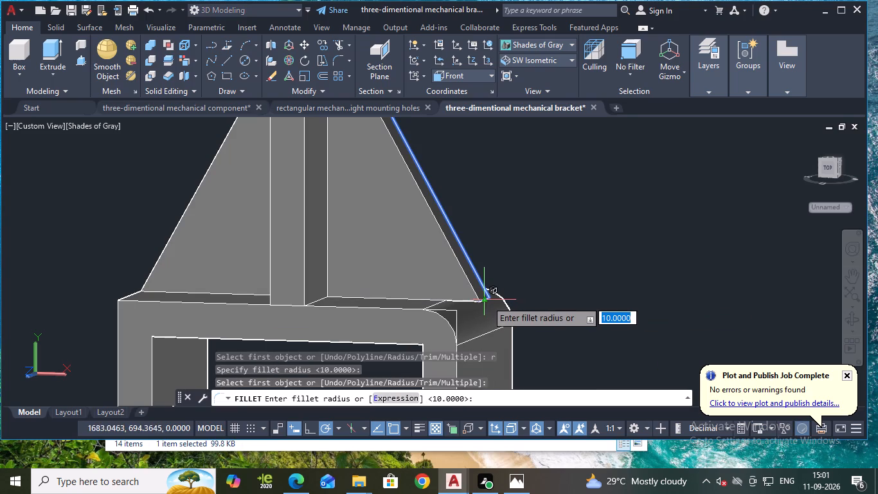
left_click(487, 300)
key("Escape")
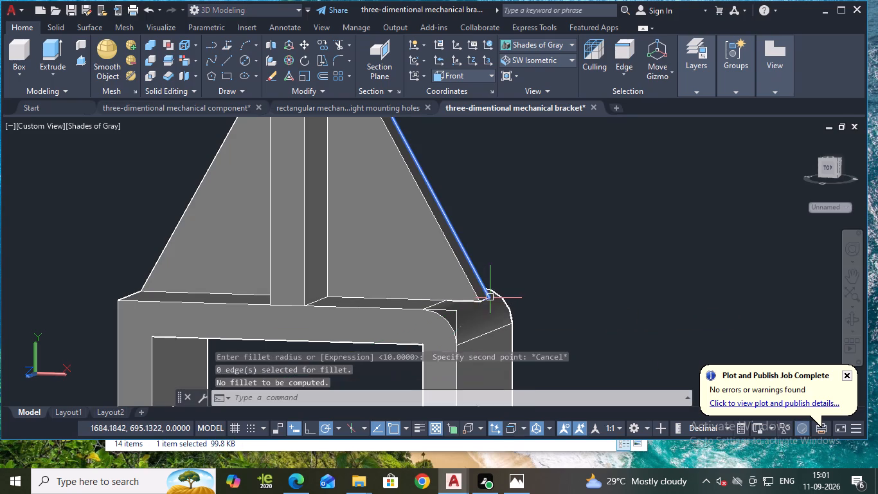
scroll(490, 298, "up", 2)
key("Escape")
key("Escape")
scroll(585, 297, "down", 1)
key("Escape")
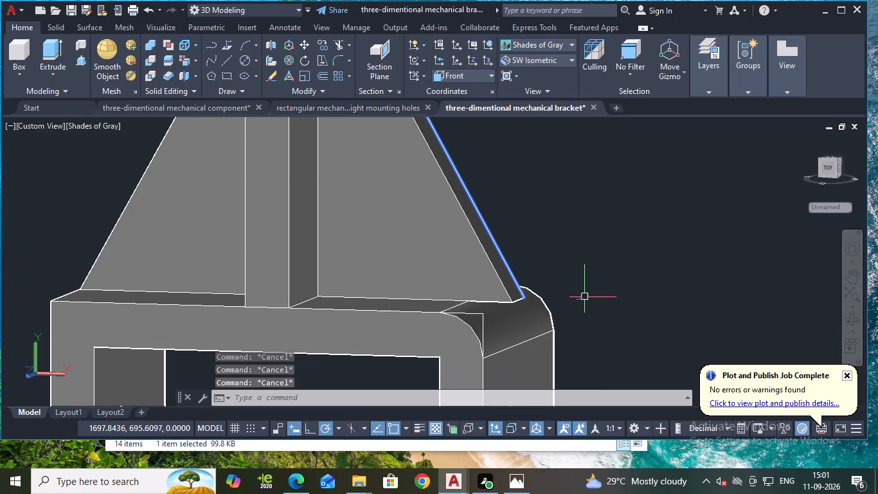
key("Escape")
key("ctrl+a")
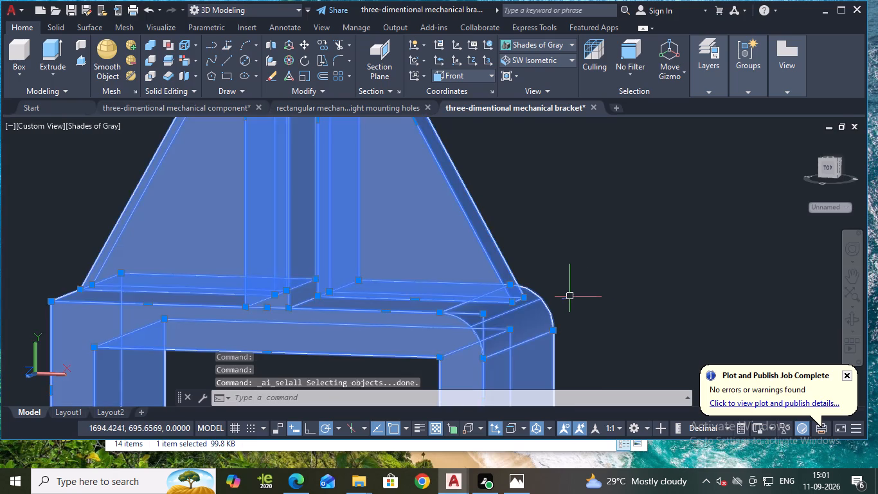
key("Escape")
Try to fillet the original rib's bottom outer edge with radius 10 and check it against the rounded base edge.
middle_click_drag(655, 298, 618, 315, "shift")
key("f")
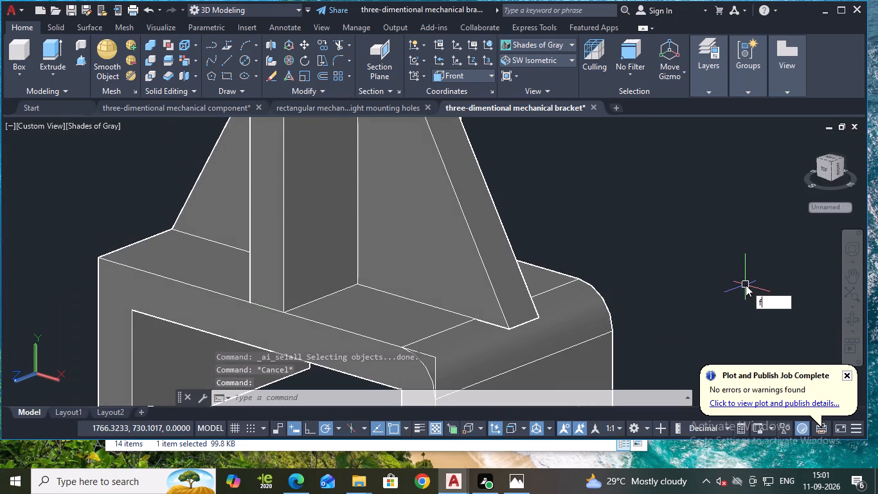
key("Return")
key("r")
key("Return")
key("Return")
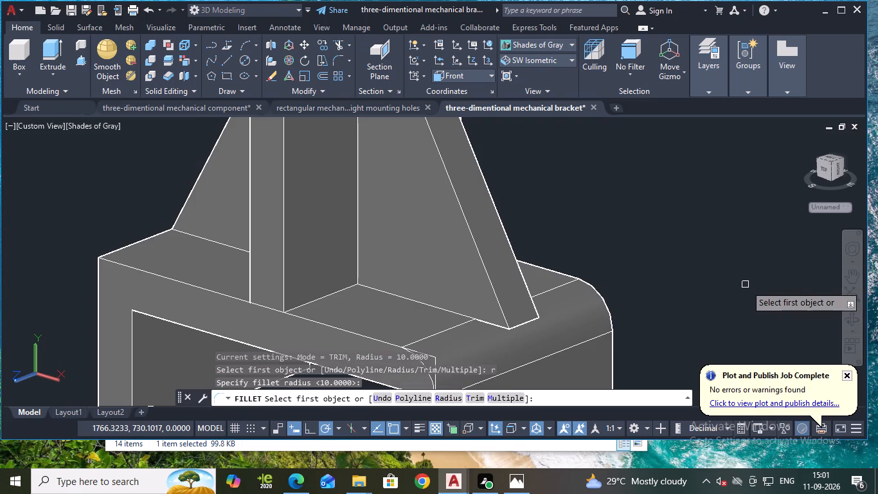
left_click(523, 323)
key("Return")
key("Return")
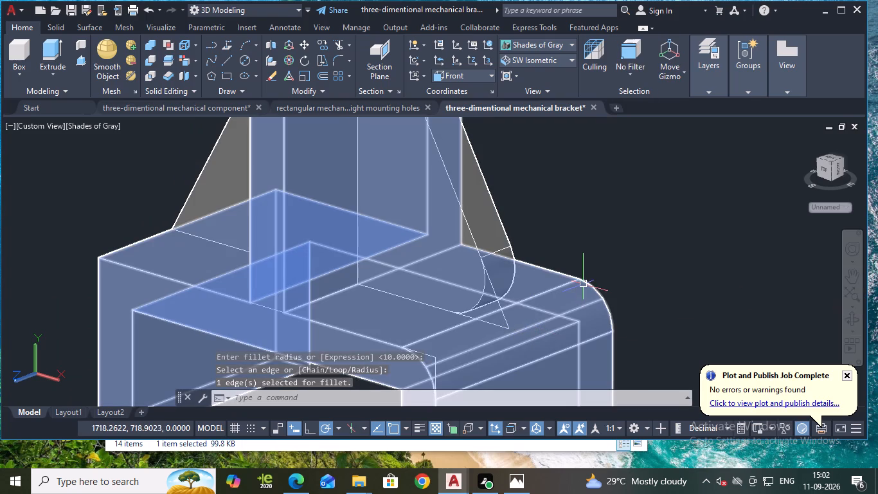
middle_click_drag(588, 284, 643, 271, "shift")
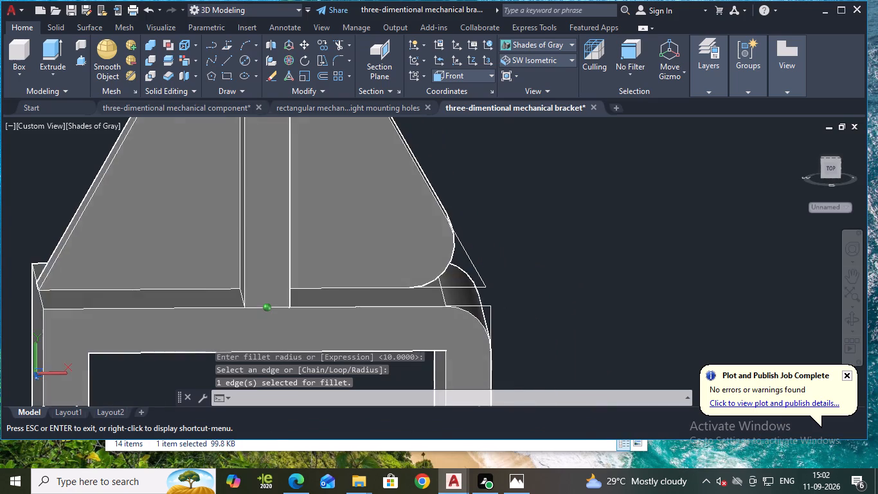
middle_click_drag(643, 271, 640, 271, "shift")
Undo the fillet on the original rib and the fillet on the base's top outer edge.
key("ctrl+z")
key("ctrl+z")
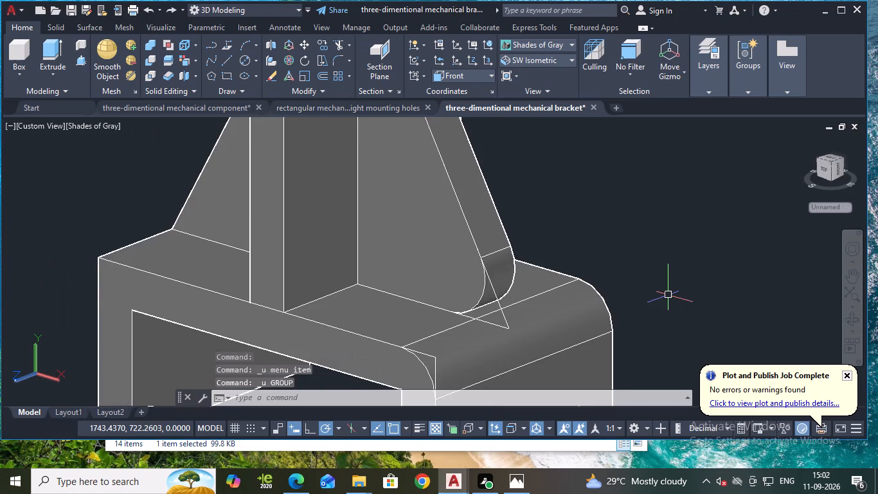
key("ctrl+z")
key("ctrl+z")
key("ctrl+z")
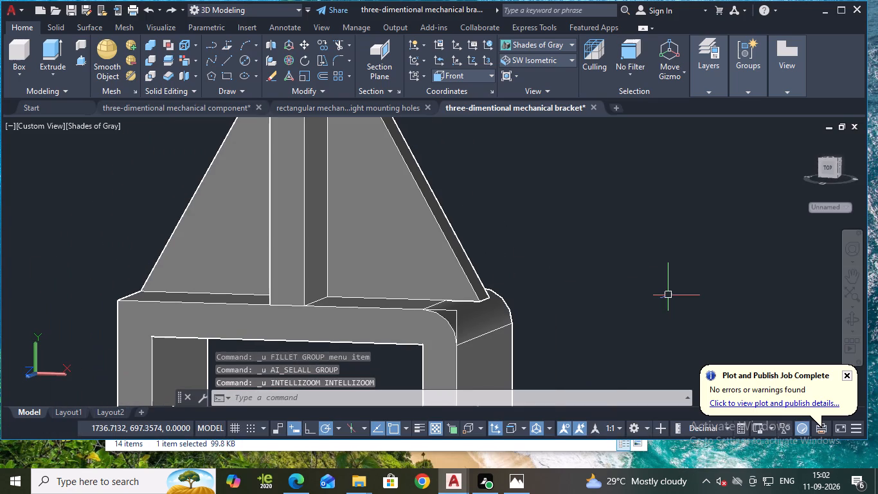
key("ctrl+z")
key("ctrl+z")
key("ctrl+z")
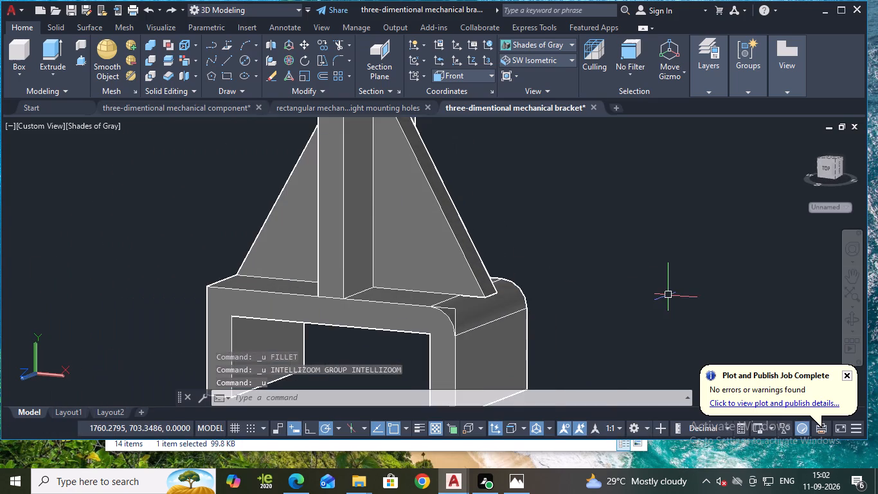
key("ctrl+z")
key("ctrl+z")
scroll(501, 306, "up", 2)
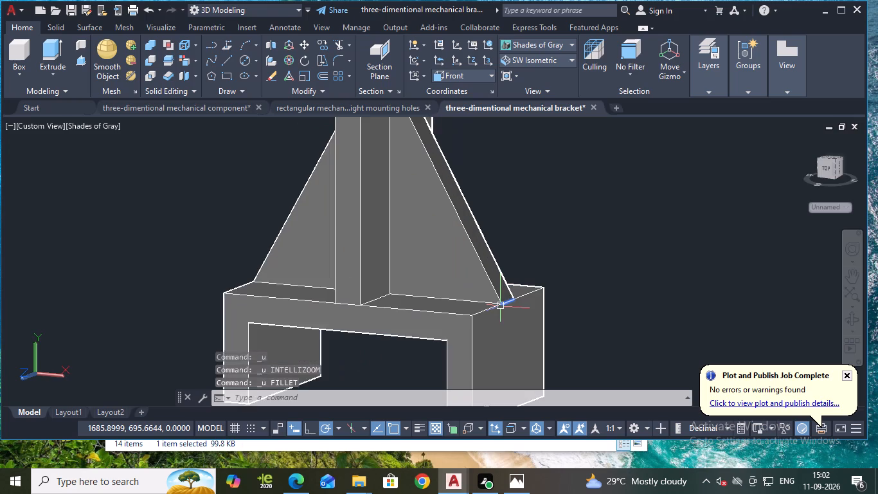
key("Escape")
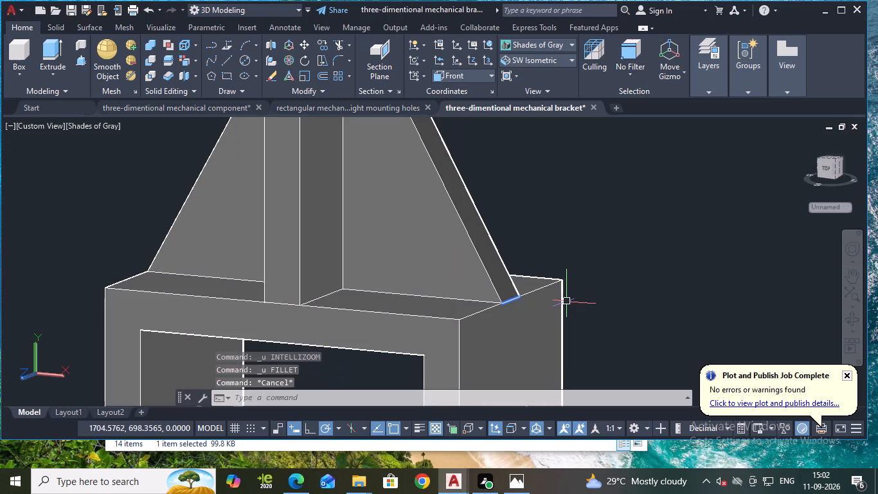
Examine the original rib's foot and the base's square outer edge from several angles.
key("ctrl+a")
key("Escape")
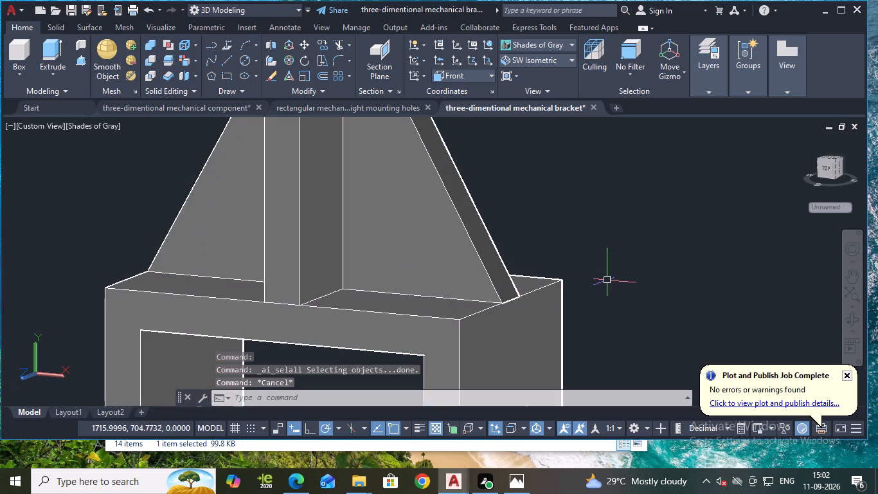
middle_click_drag(623, 319, 622, 320, "shift")
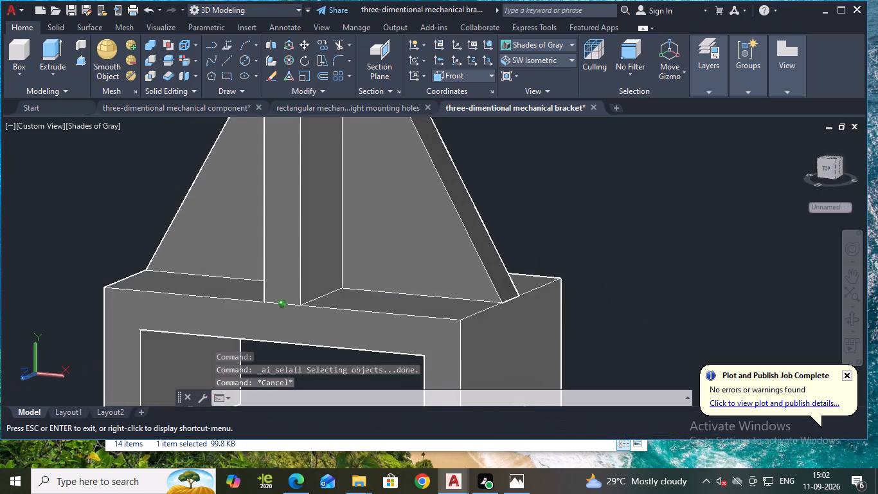
middle_click_drag(622, 320, 574, 344, "shift")
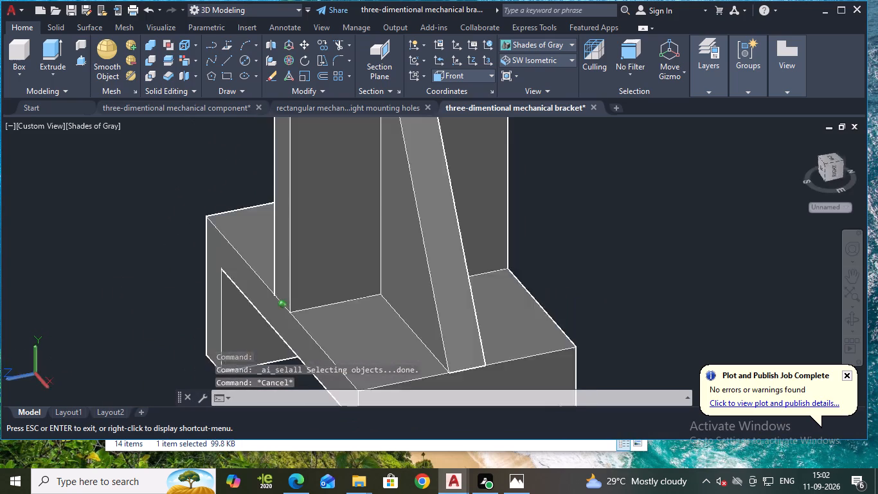
middle_click_drag(574, 344, 628, 327, "shift")
scroll(590, 336, "up", 1)
left_click(440, 244)
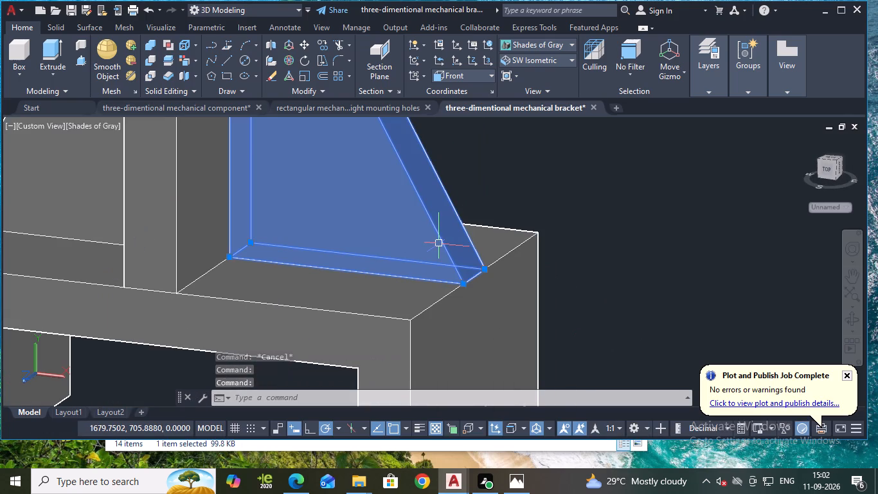
key("Escape")
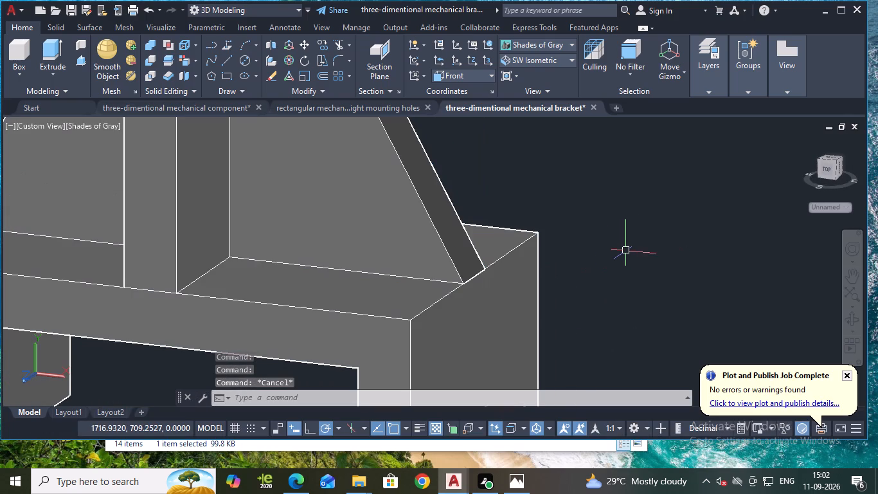
middle_click_drag(620, 300, 738, 261)
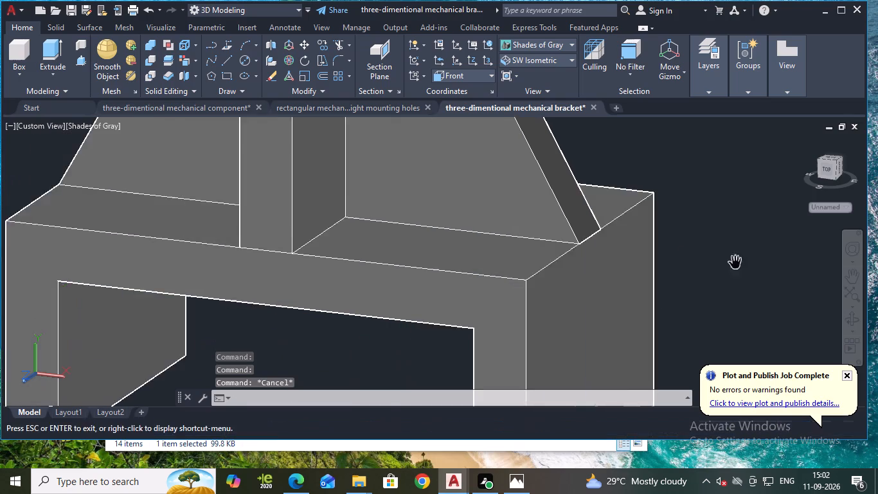
scroll(756, 273, "down", 2)
Fillet the inside corner edge where the web meets the base with radius 10, on the cylinder side.
middle_click_drag(524, 331, 656, 333, "shift")
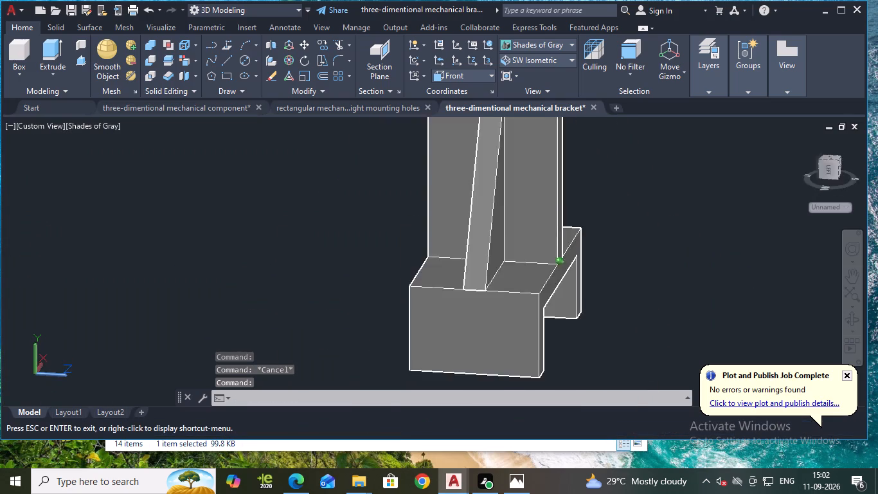
middle_click_drag(656, 333, 578, 332, "shift")
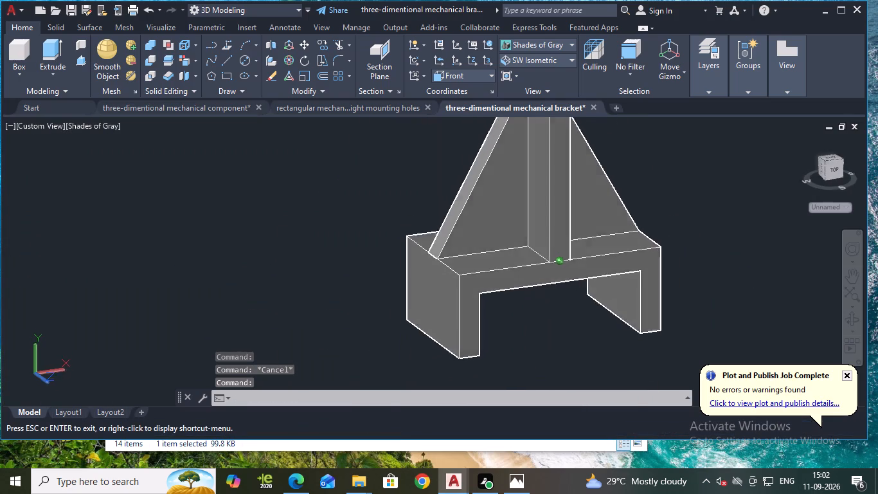
middle_click_drag(578, 332, 591, 340, "shift")
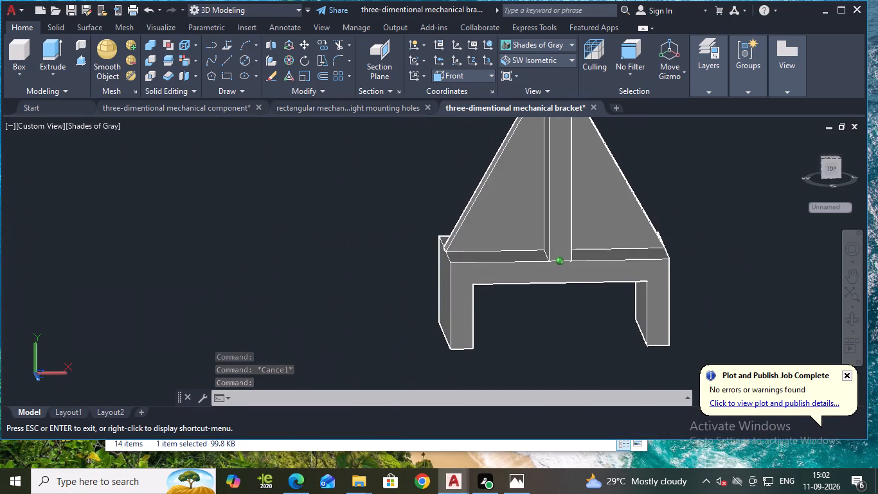
middle_click_drag(591, 340, 570, 338, "shift")
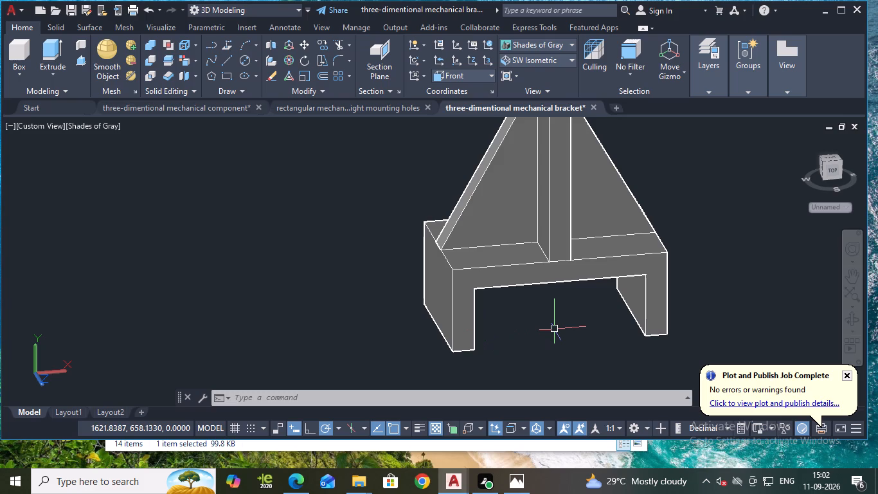
key("Escape")
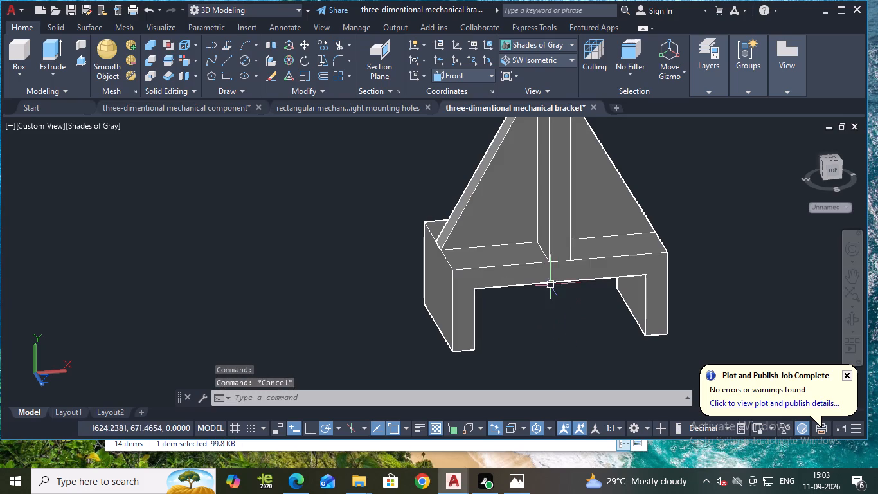
key("f")
key("Return")
key("r")
key("Return")
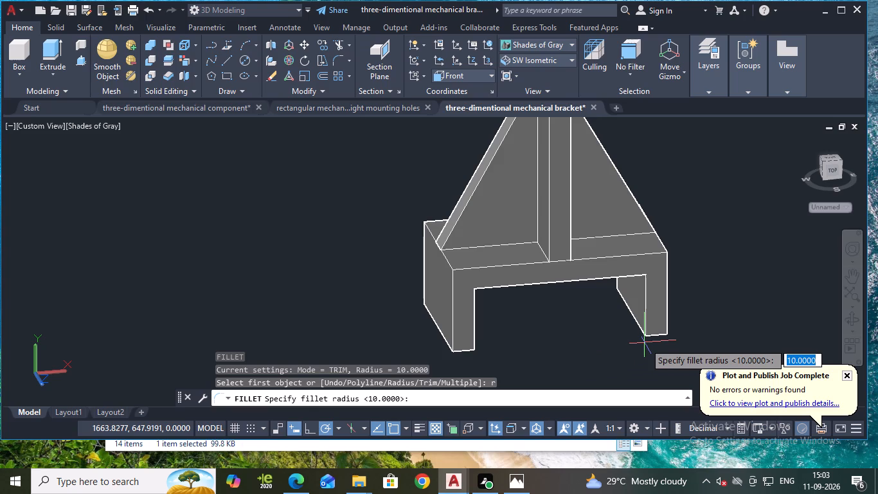
key("Return")
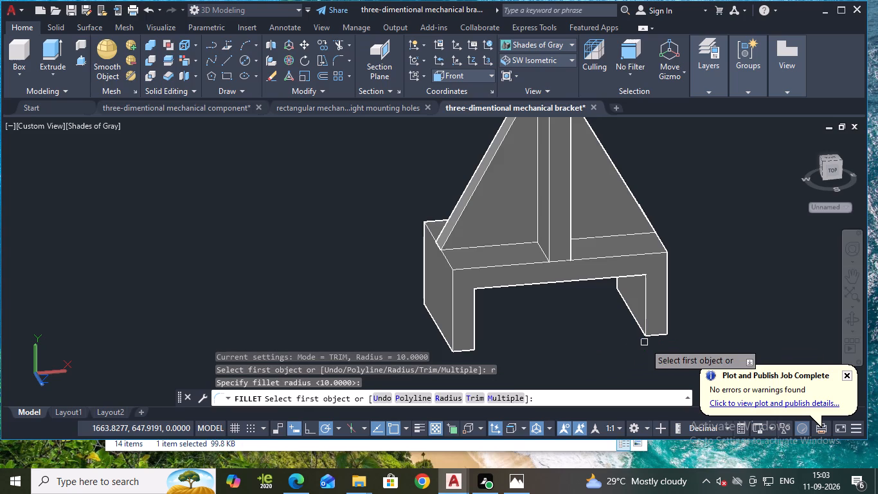
left_click(541, 251)
key("Return")
key("Return")
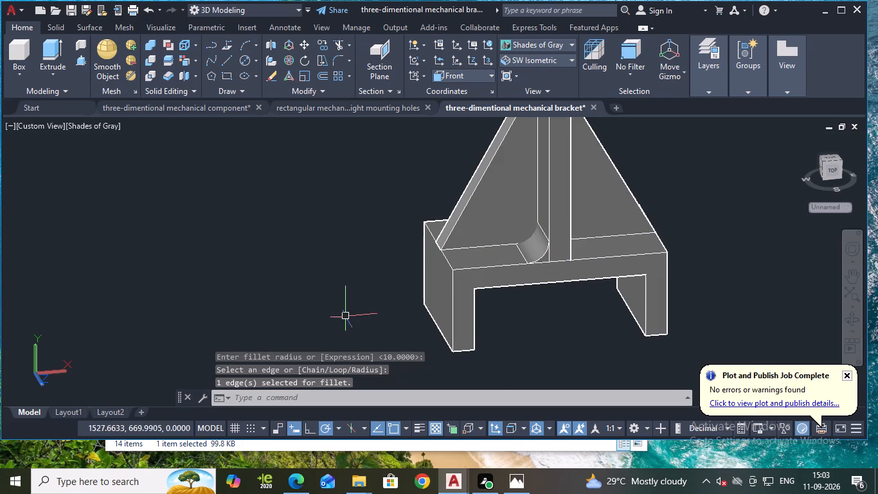
Fillet the inside corner edge where the web meets the base with radius 10, on the side opposite the cylinder.
middle_click_drag(345, 286, 539, 334, "shift")
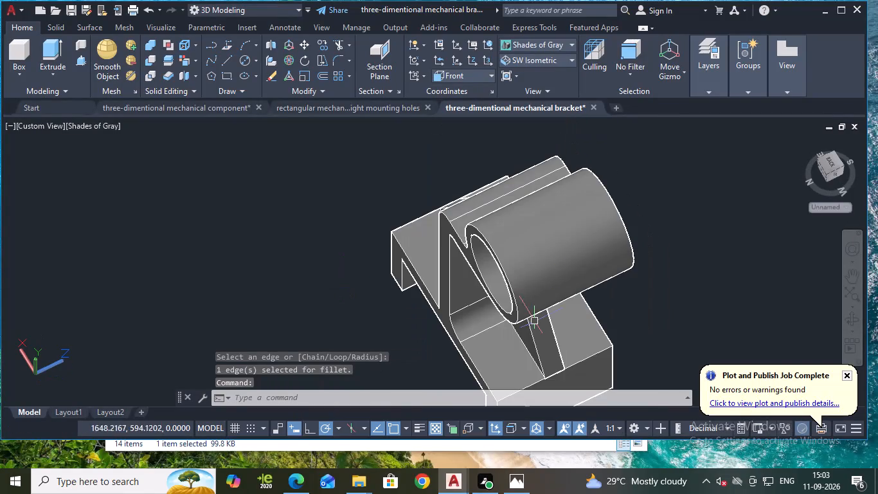
middle_click_drag(408, 369, 436, 333)
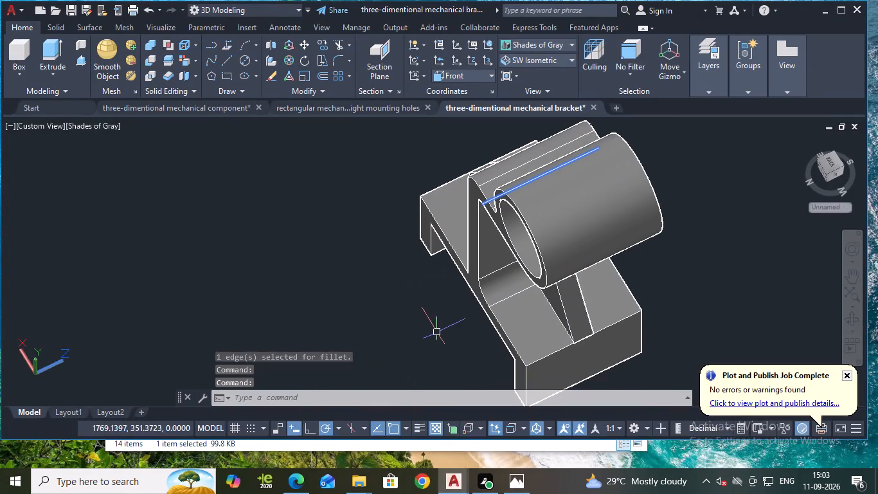
middle_click_drag(438, 333, 558, 304, "shift")
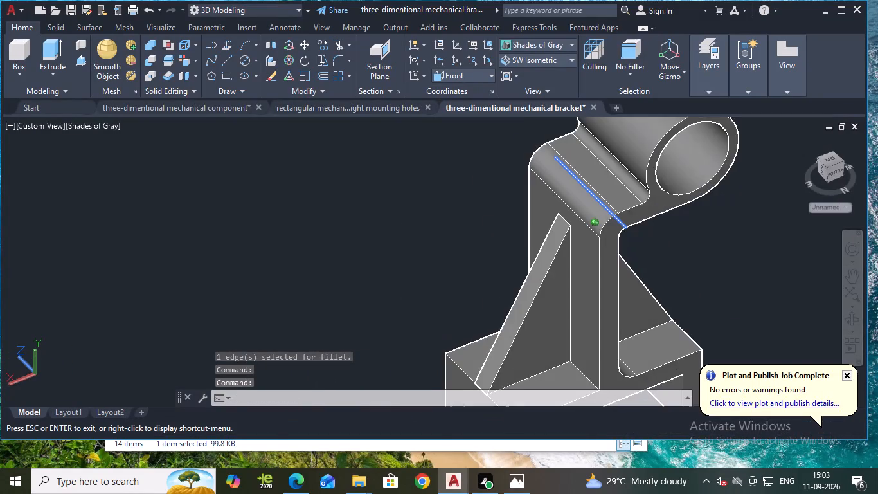
middle_click_drag(558, 304, 578, 315, "shift")
middle_click_drag(485, 303, 449, 259)
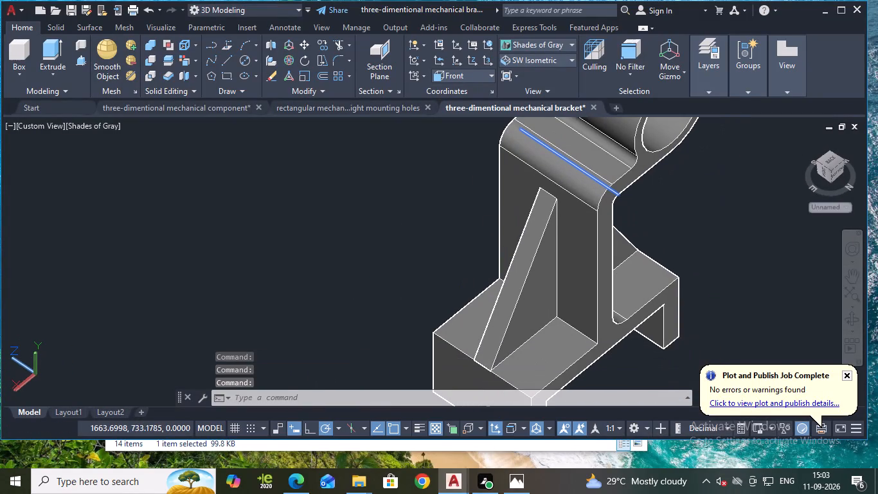
key("Escape")
key("f")
key("Return")
key("r")
key("Return")
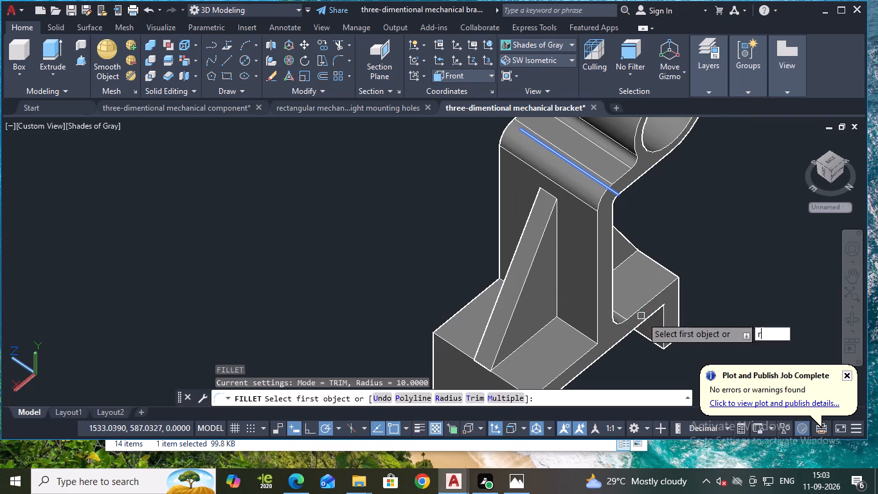
key("Return")
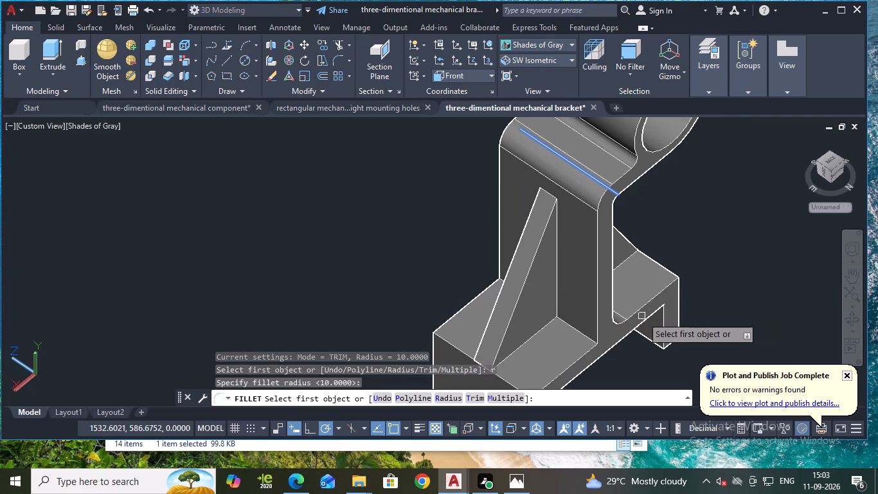
left_click(578, 334)
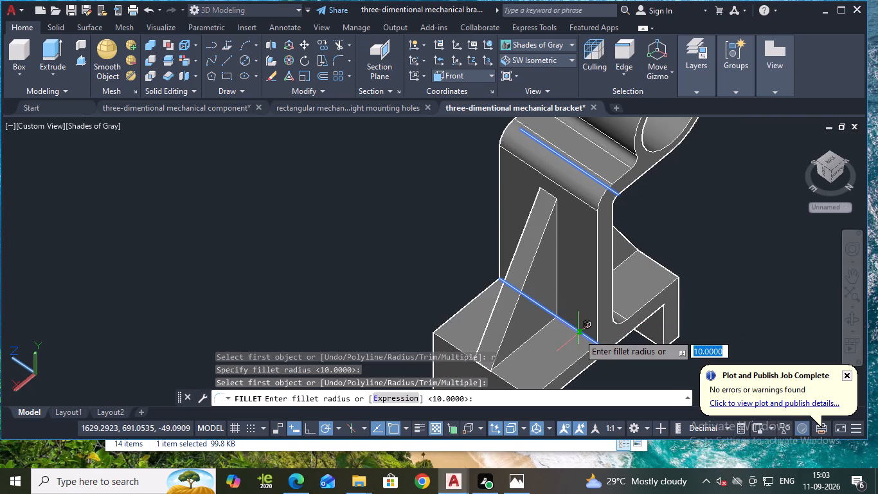
key("Return")
key("Return")
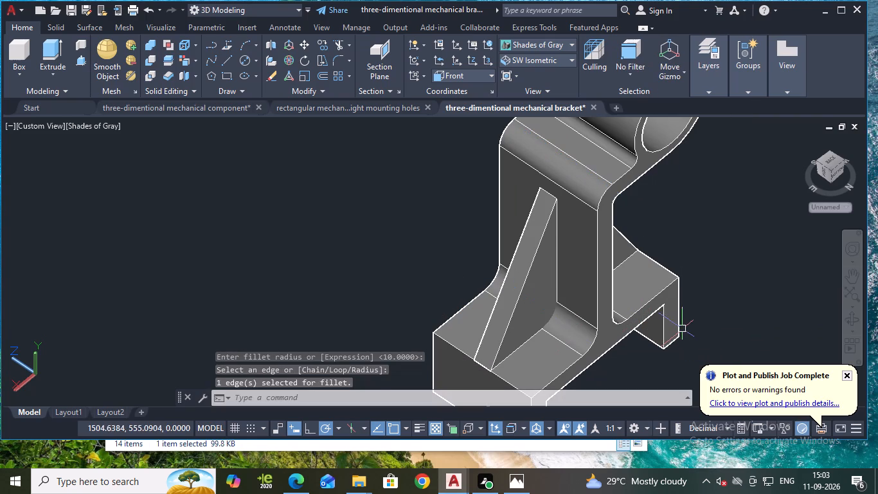
key("Escape")
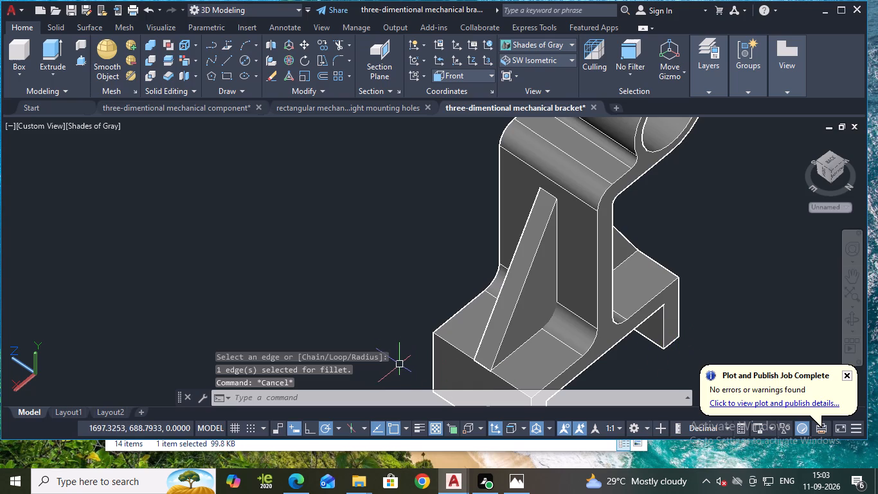
Examine the bracket's ribs and web-to-base fillets from several angles, checking which solid the cylinder-side rib belongs to.
middle_click_drag(399, 357, 630, 316, "shift")
scroll(666, 307, "down", 1)
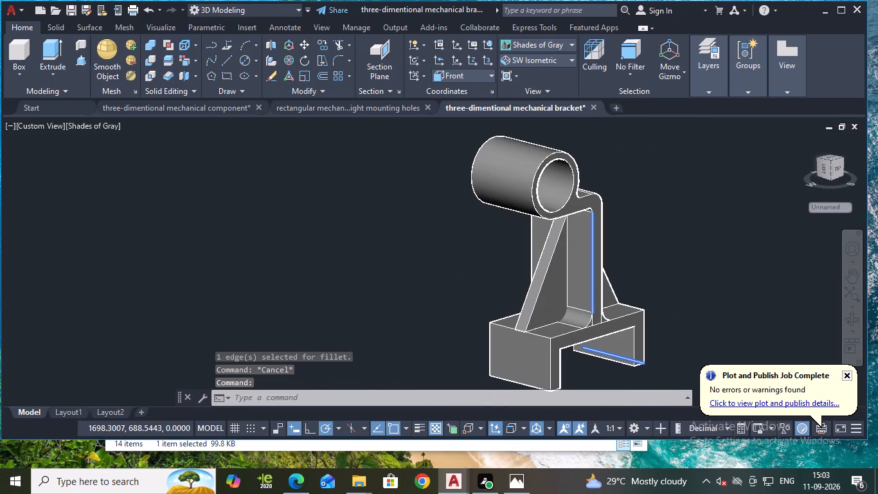
key("ctrl+a")
key("Escape")
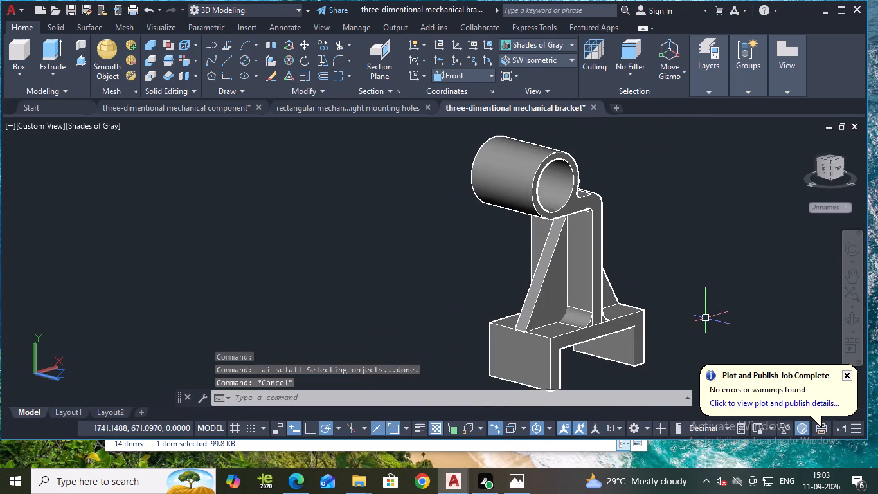
middle_click_drag(678, 296, 582, 267, "shift")
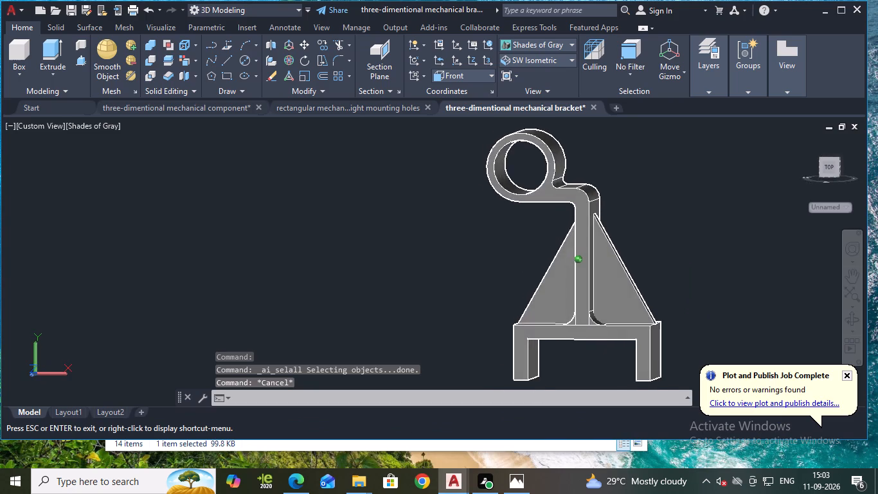
middle_click_drag(582, 267, 590, 307, "shift")
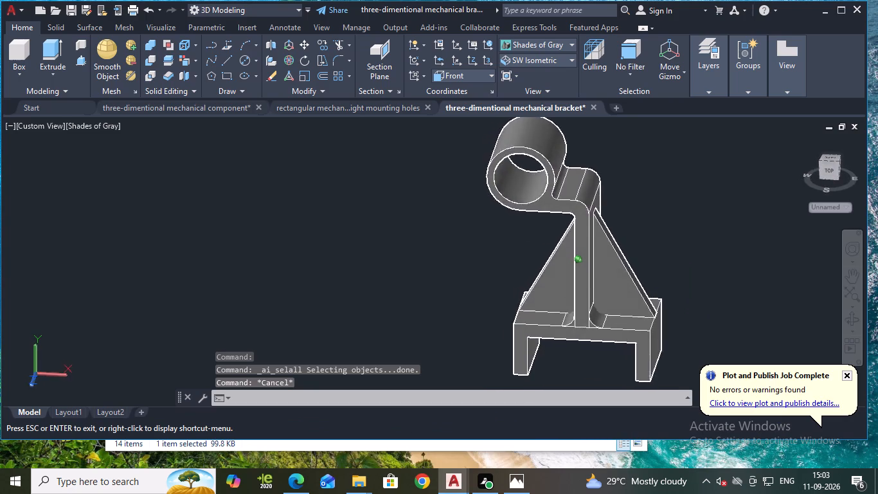
middle_click_drag(590, 307, 670, 293, "shift")
key("Escape")
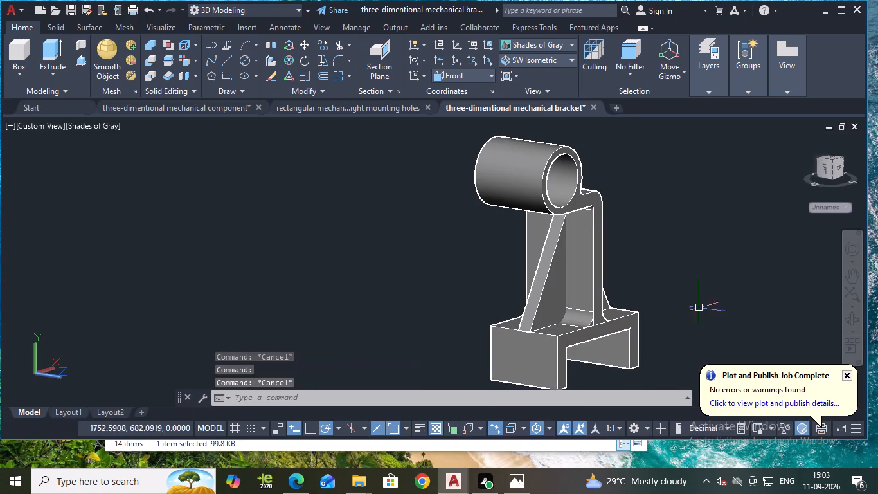
left_click(542, 316)
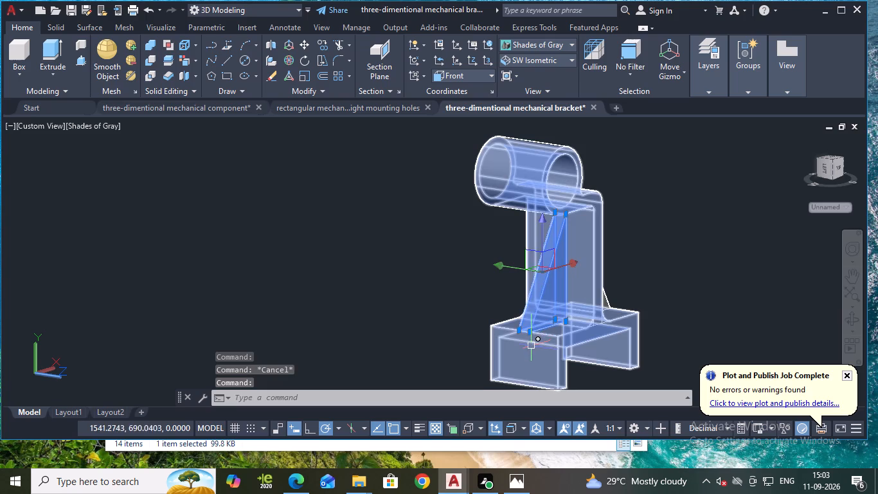
key("Escape")
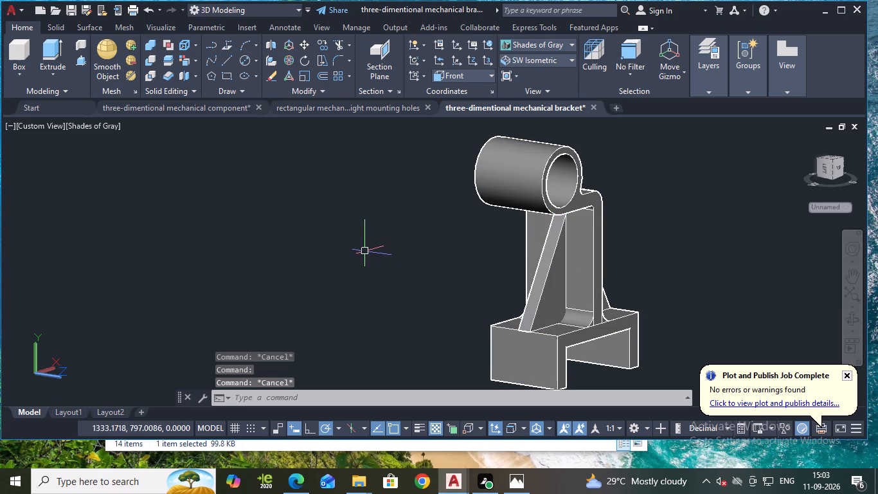
Save the bracket drawing.
key("ctrl+s")
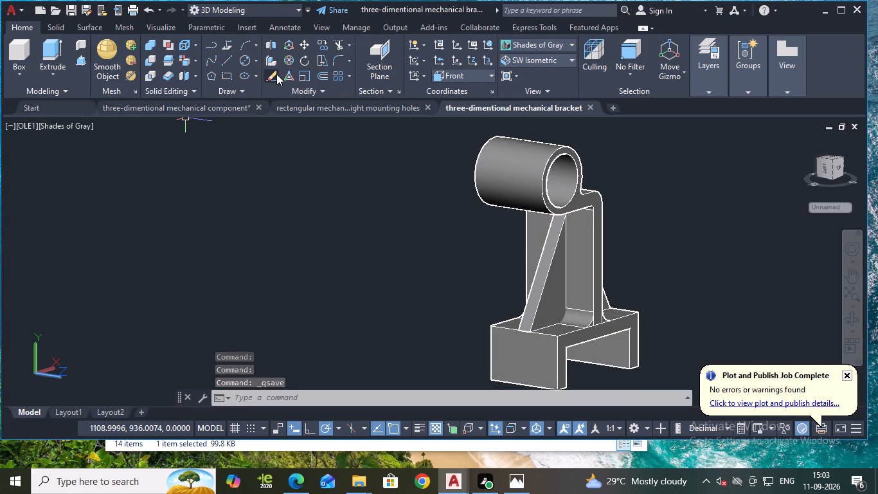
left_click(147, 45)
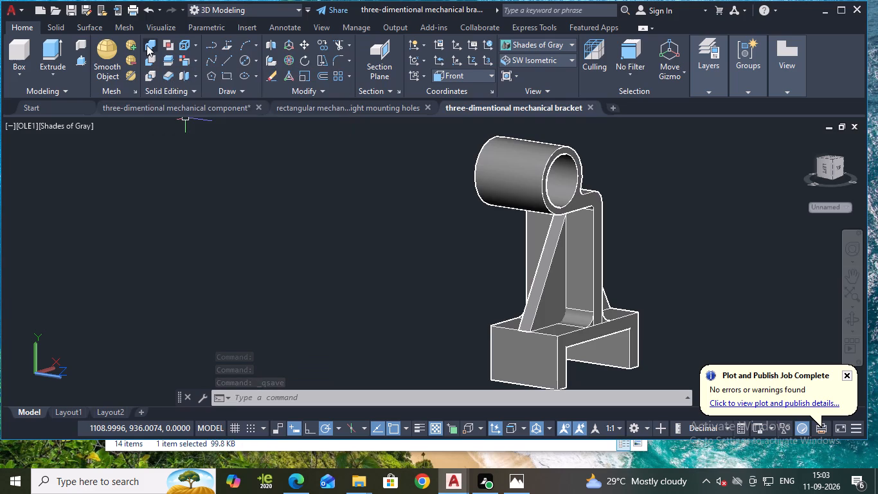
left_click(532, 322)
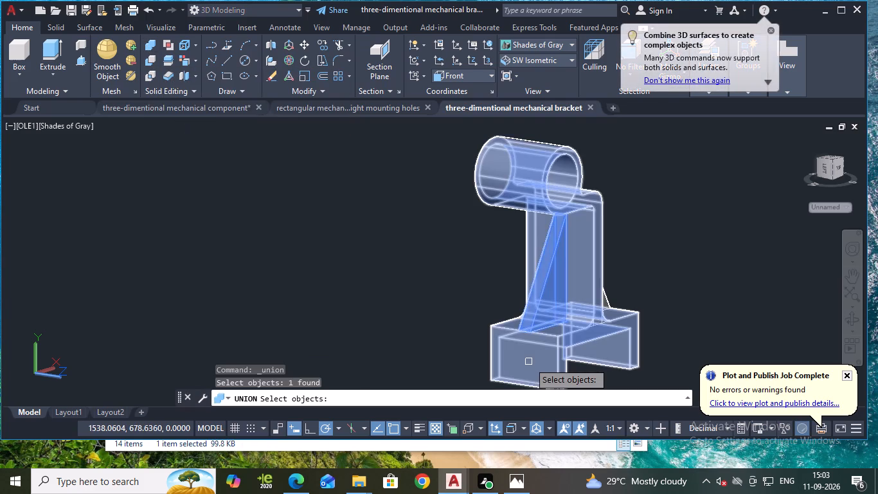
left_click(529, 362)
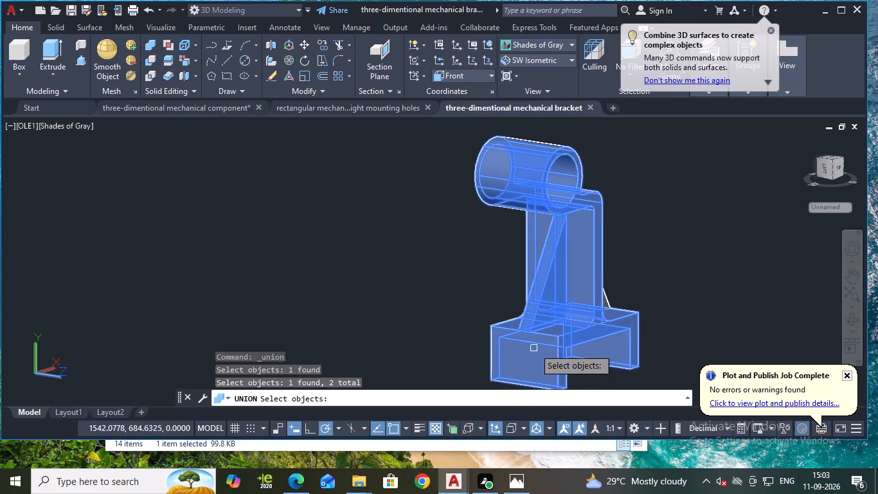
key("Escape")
Union the main bracket body with the triangular rib on the cylinder side.
left_click(147, 46)
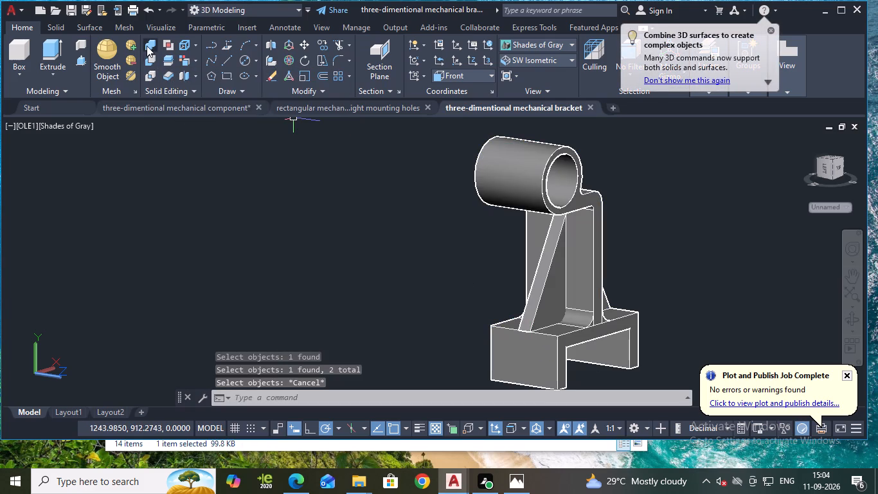
left_click(541, 360)
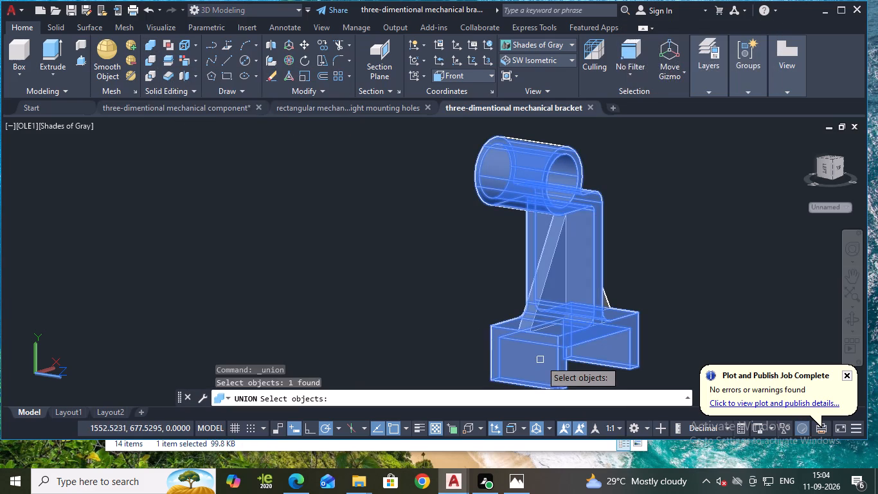
left_click(528, 316)
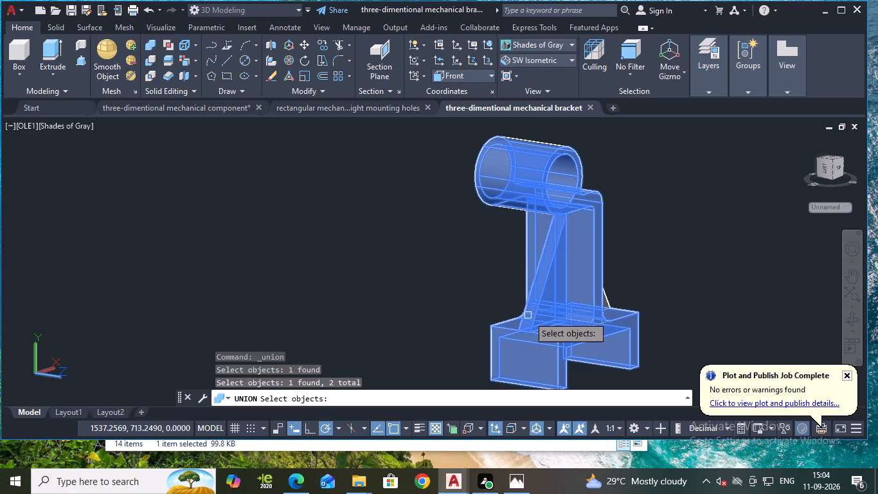
key("Return")
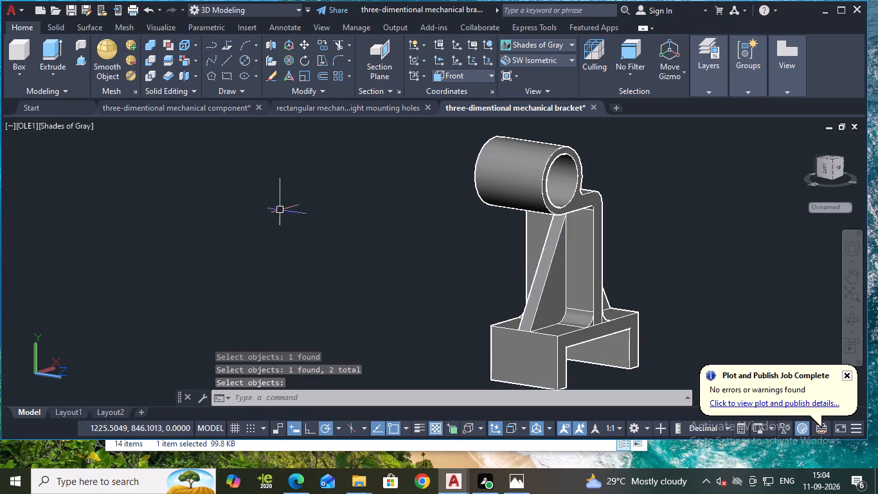
key("Escape")
Fillet the base's top outer edge on one side of the cylinder-side rib with radius 10.
key("f")
key("Return")
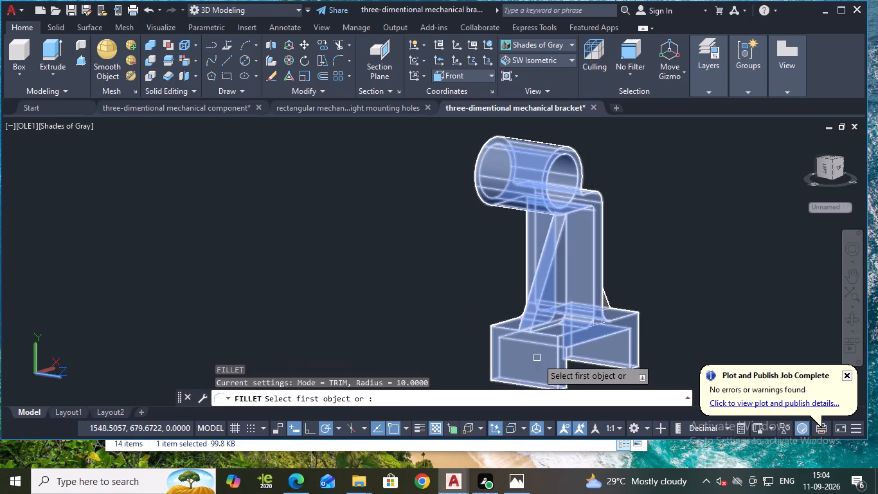
key("r")
key("Return")
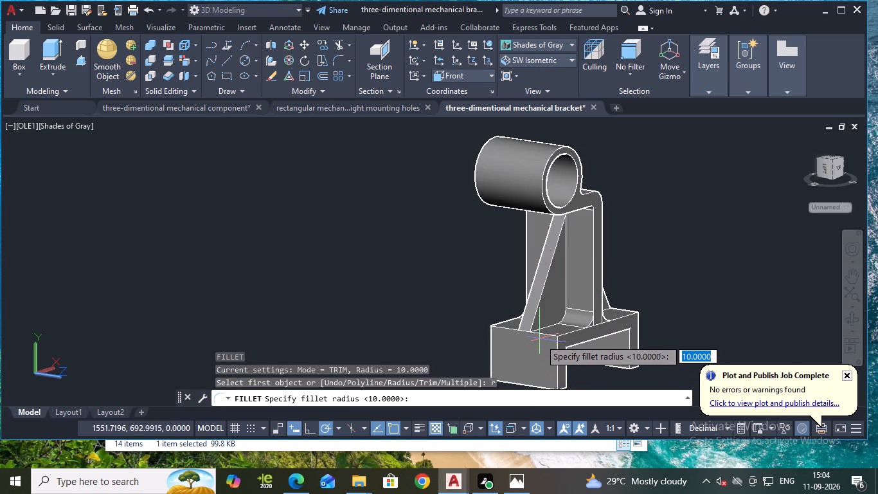
key("Return")
left_click(544, 336)
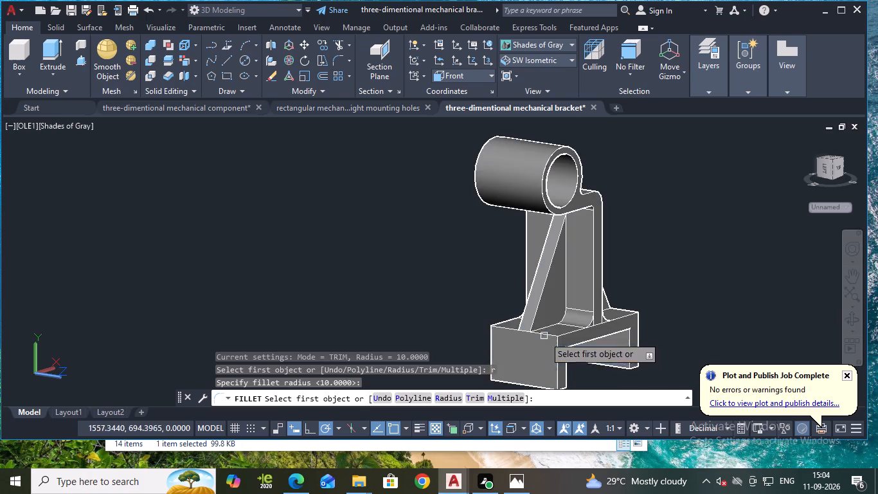
key("Return")
key("Return")
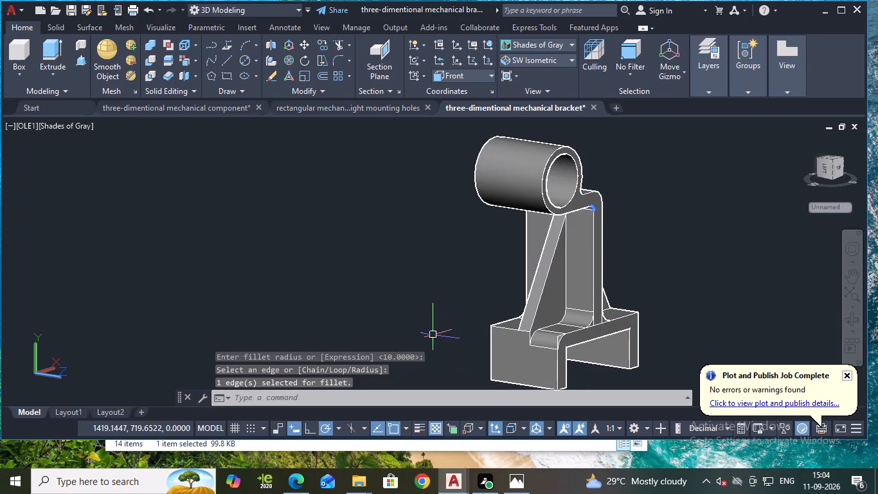
Fillet the remaining segment of the base's top outer edge, across the cylinder-side rib, with radius 10.
middle_click_drag(442, 351, 508, 363, "shift")
key("space")
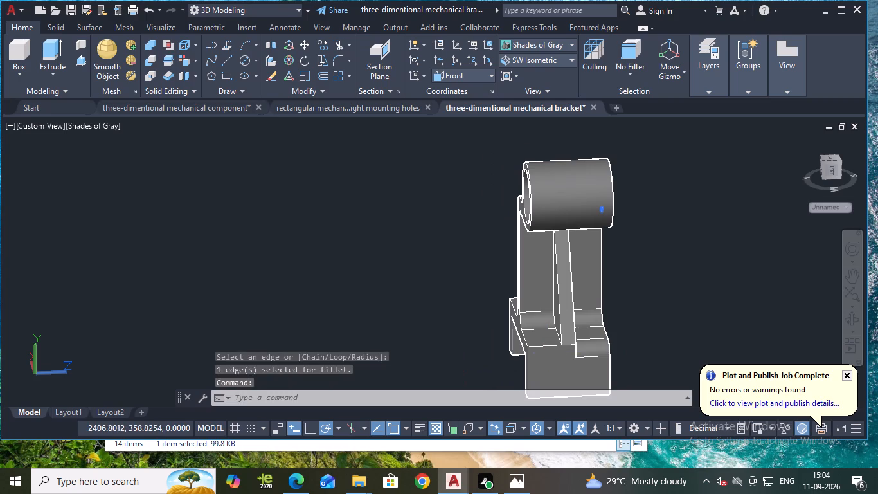
left_click(548, 349)
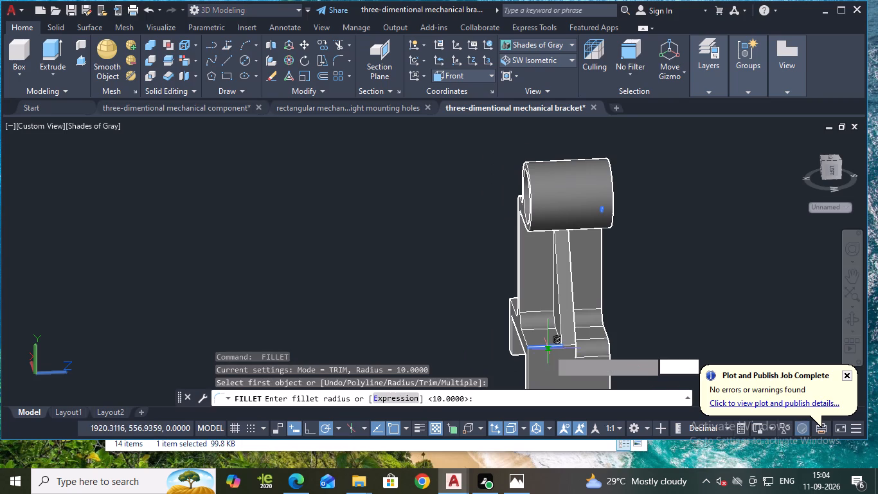
key("Return")
key("Return")
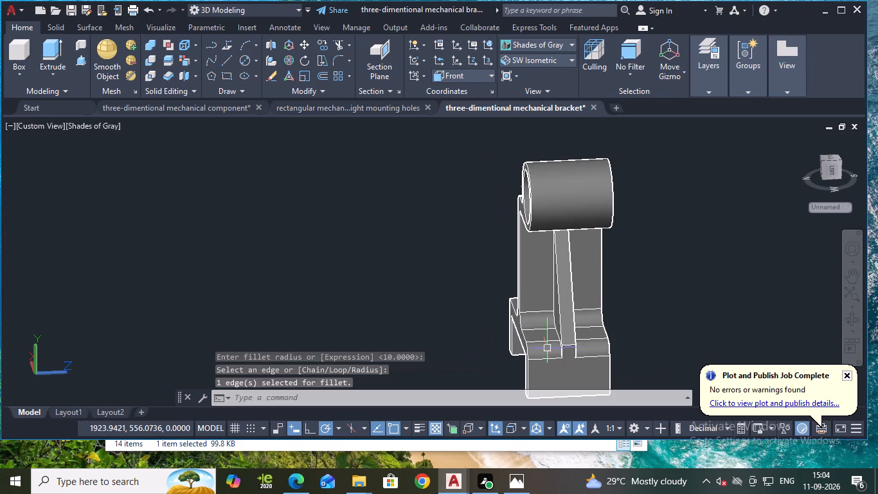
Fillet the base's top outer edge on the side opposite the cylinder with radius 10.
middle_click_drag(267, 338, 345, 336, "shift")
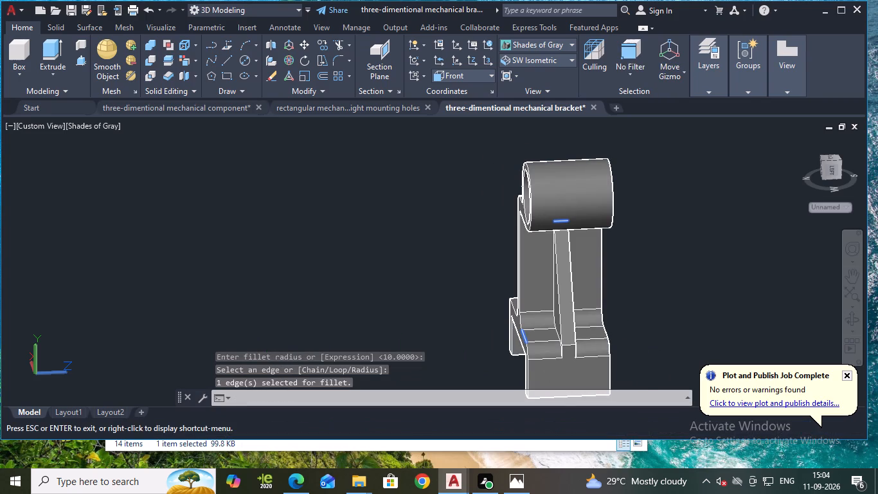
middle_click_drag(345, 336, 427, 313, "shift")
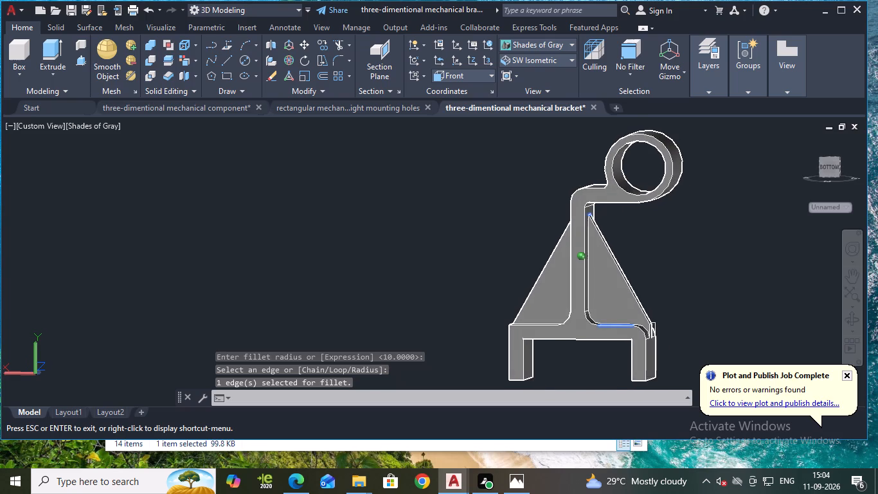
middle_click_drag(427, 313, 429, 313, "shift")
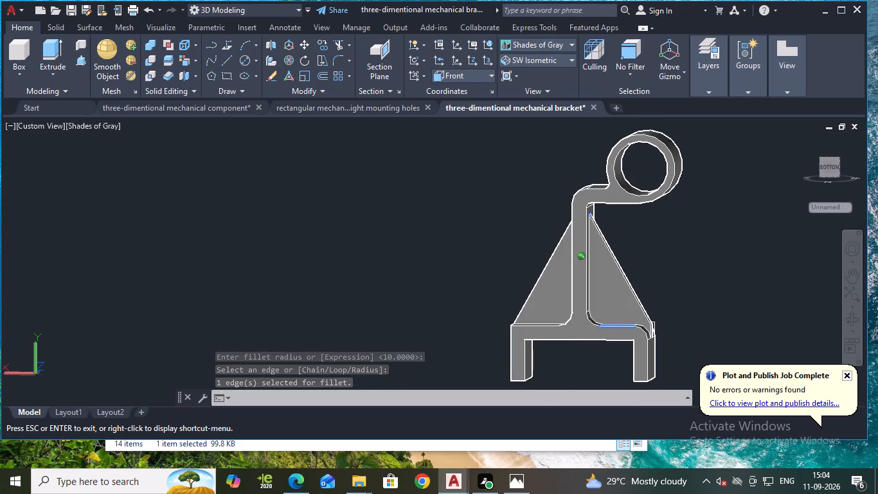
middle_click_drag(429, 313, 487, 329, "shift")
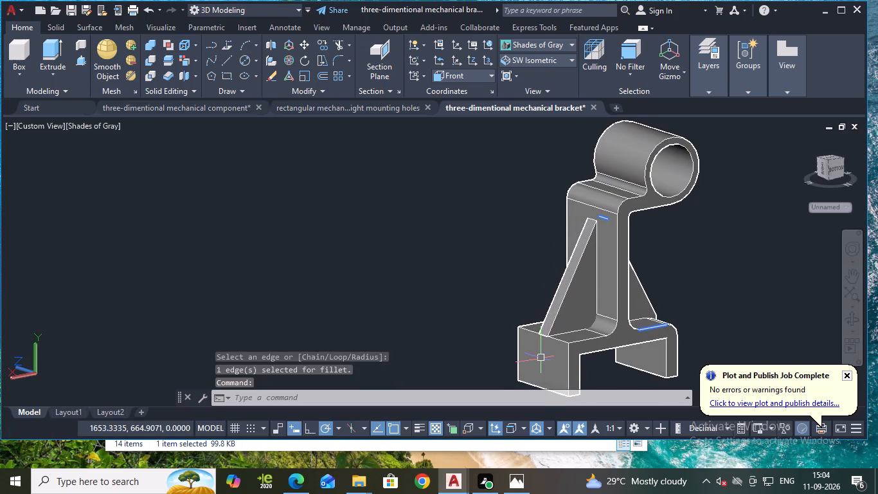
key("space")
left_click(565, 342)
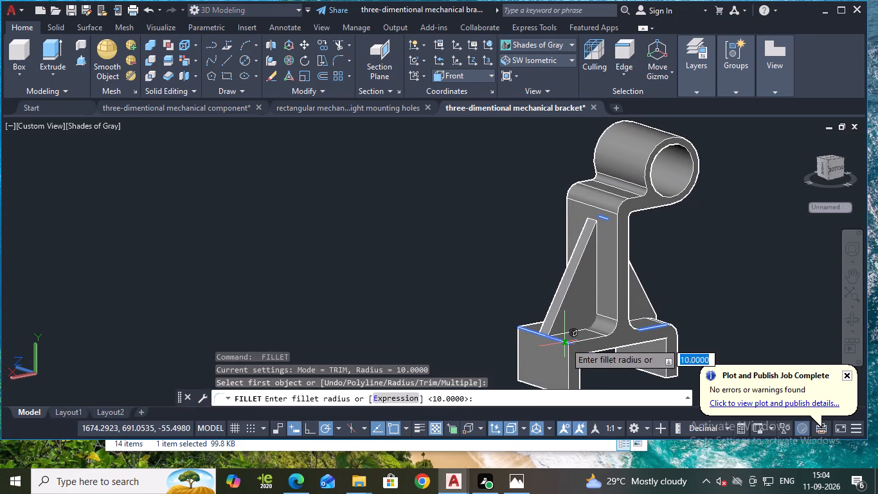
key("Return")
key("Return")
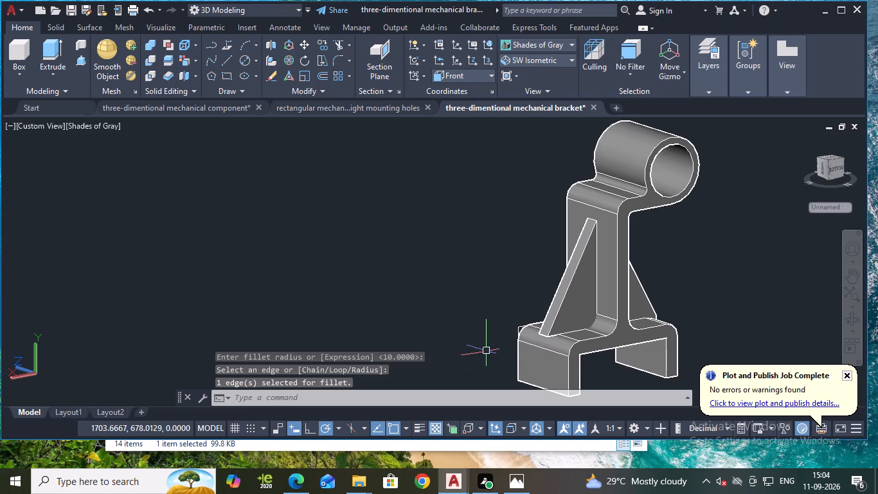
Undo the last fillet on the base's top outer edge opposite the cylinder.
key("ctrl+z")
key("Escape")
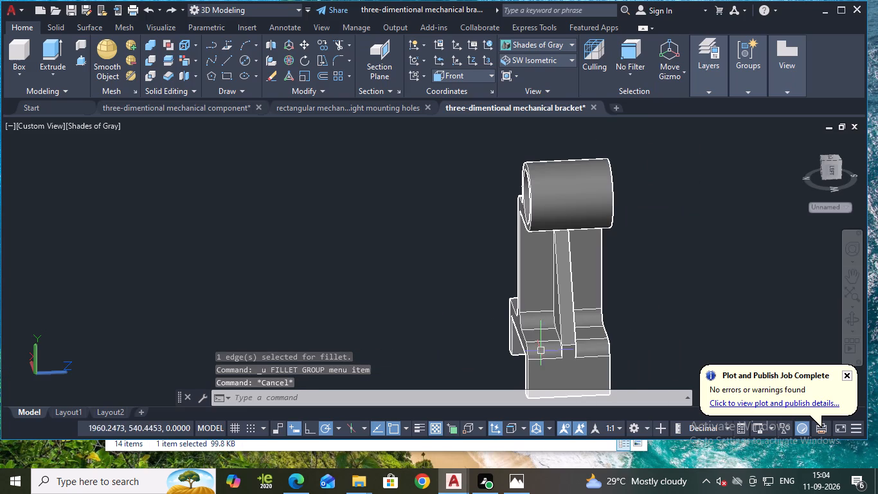
Union the main bracket body with the triangular rib on the side opposite the cylinder.
middle_click_drag(442, 326, 591, 302, "shift")
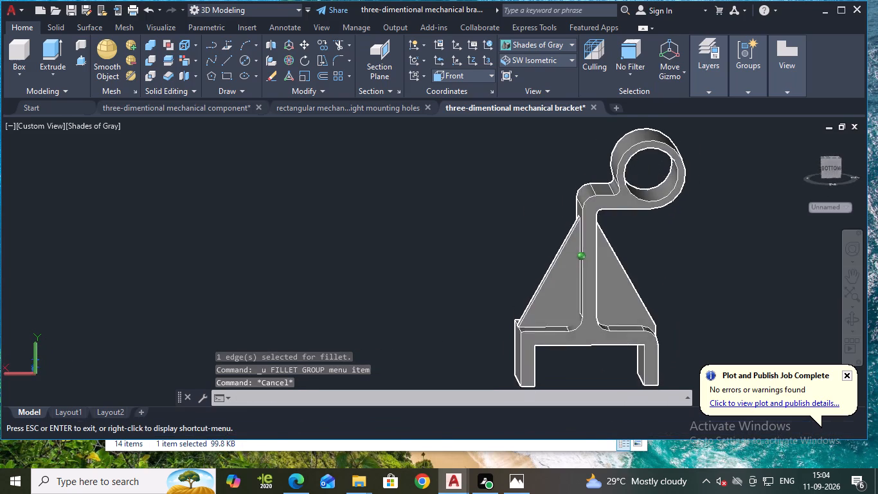
middle_click_drag(474, 269, 499, 274)
middle_click_drag(491, 261, 517, 292)
key("Escape")
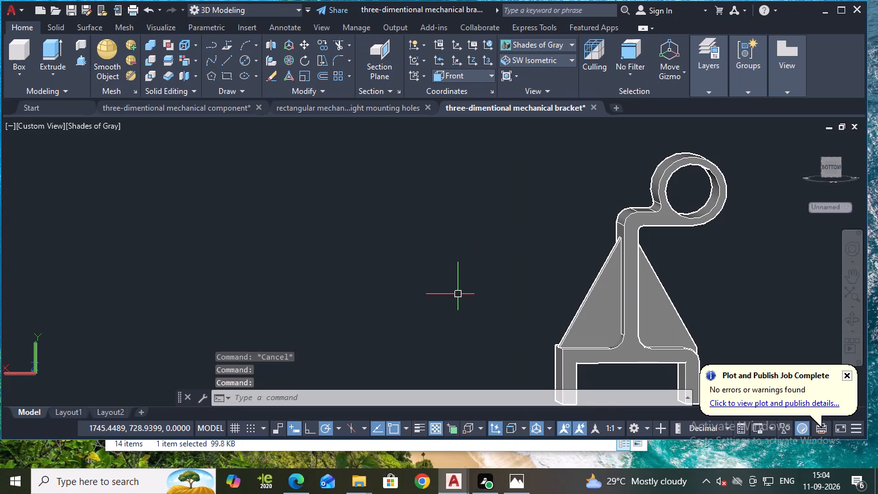
scroll(458, 295, "up", 1)
middle_click_drag(540, 313, 499, 282)
scroll(525, 293, "down", 1)
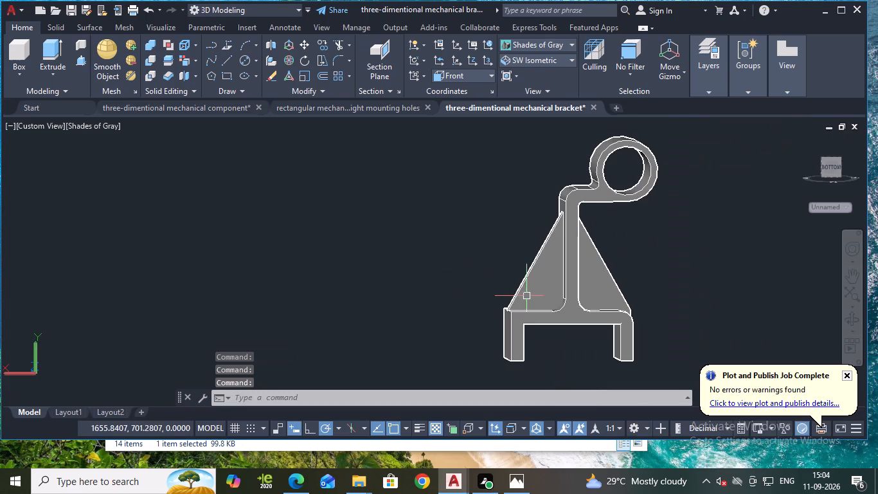
middle_click_drag(527, 297, 499, 286)
middle_click_drag(430, 259, 432, 259, "shift")
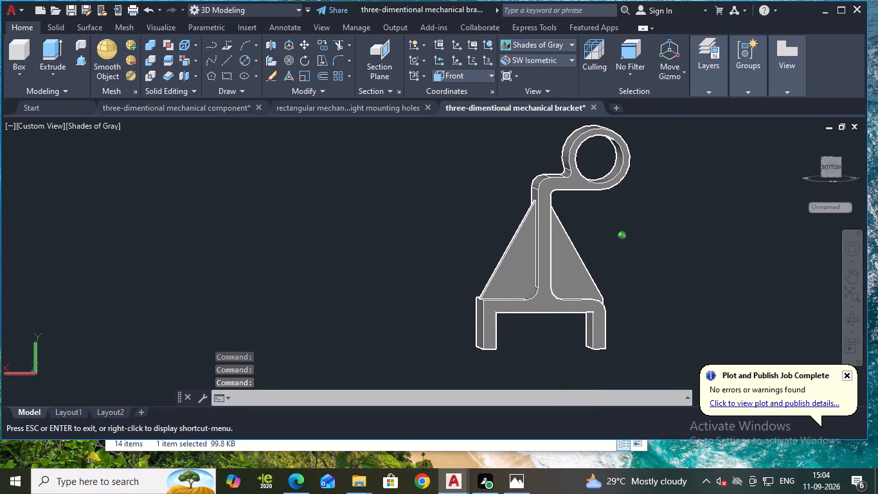
middle_click_drag(432, 259, 443, 268, "shift")
key("Escape")
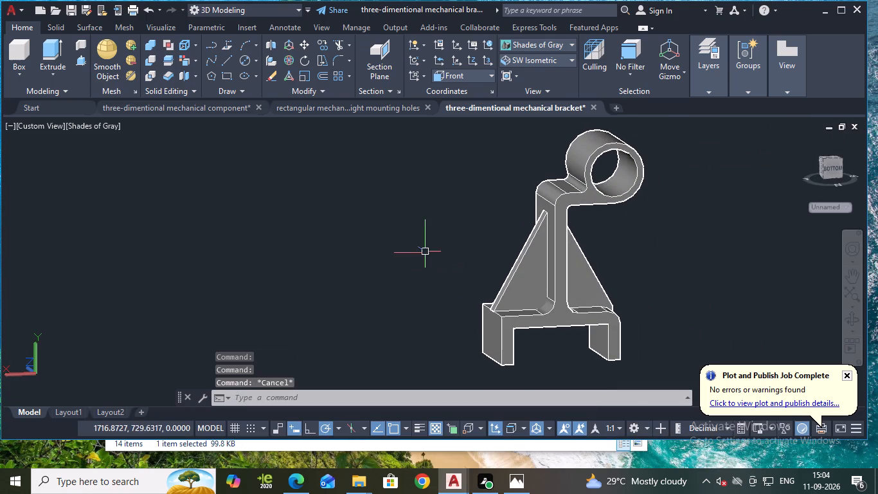
left_click(145, 51)
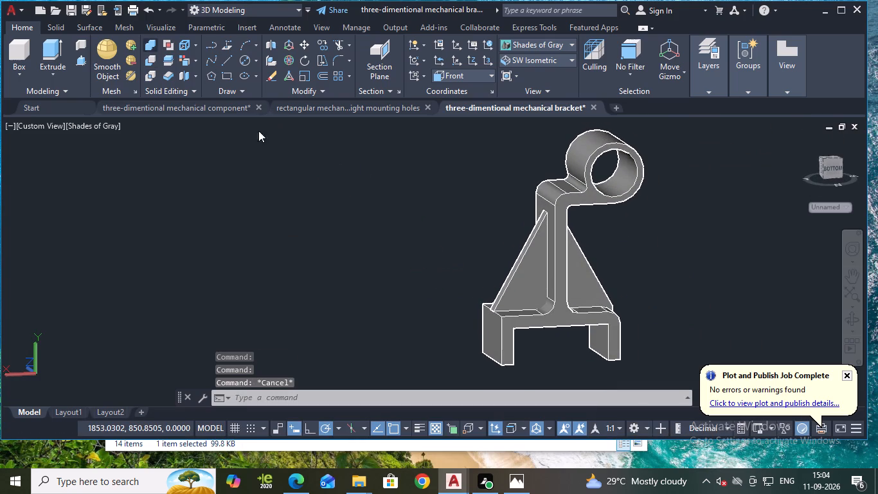
left_click(491, 336)
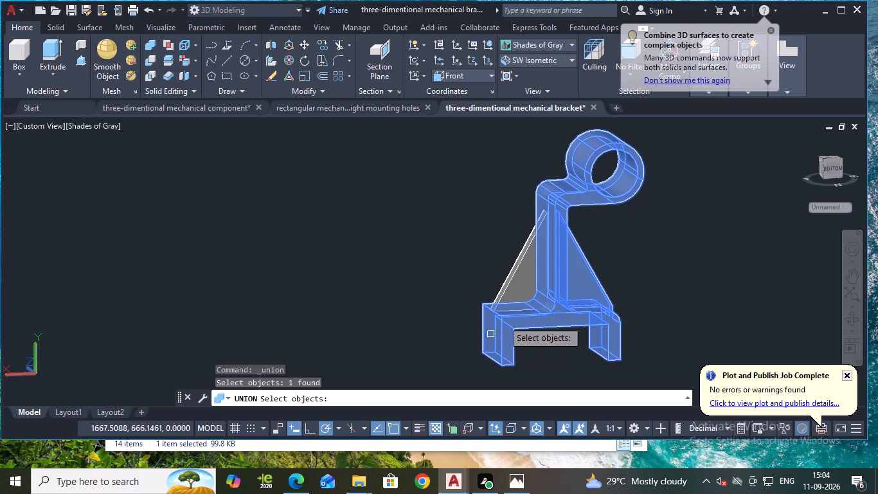
left_click(519, 296)
key("Return")
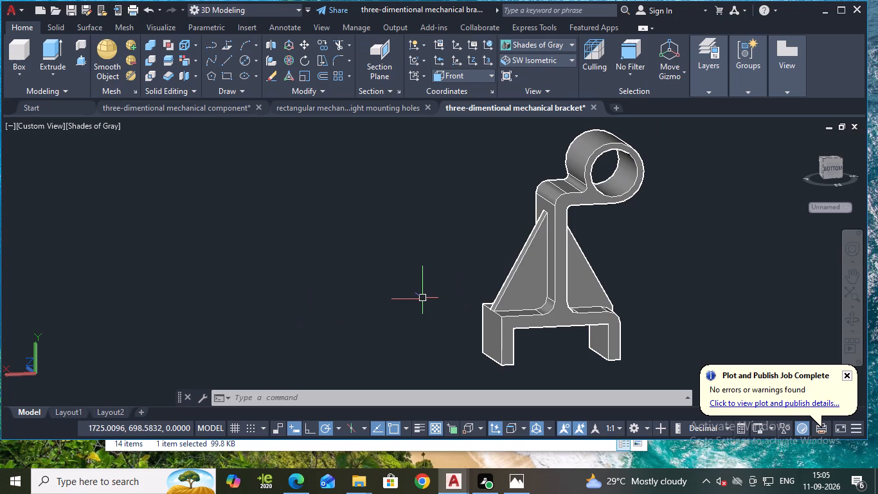
Fillet one segment of the base's top outer edge, beside the rib opposite the cylinder, with radius 10.
key("f")
key("Return")
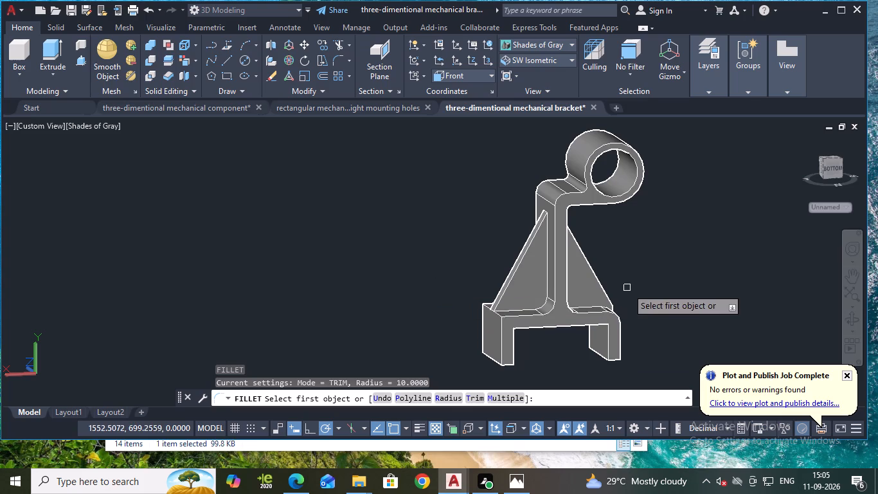
left_click(499, 317)
left_click(499, 317)
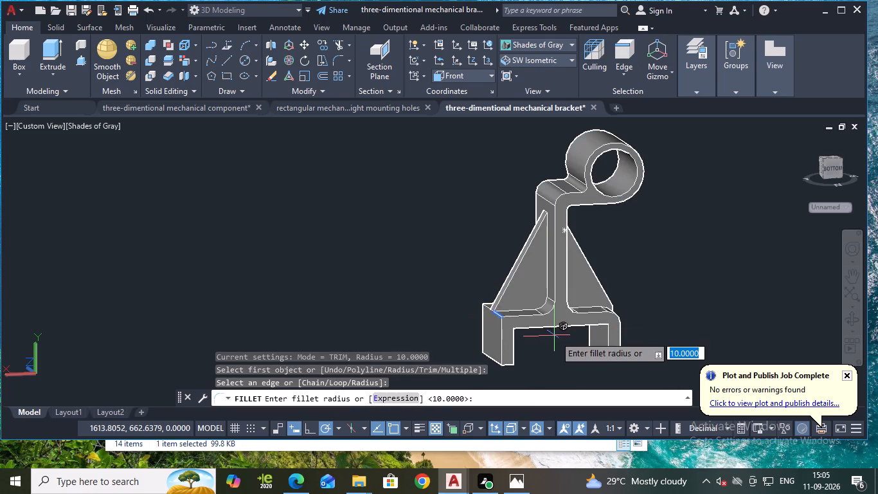
key("Return")
key("Return")
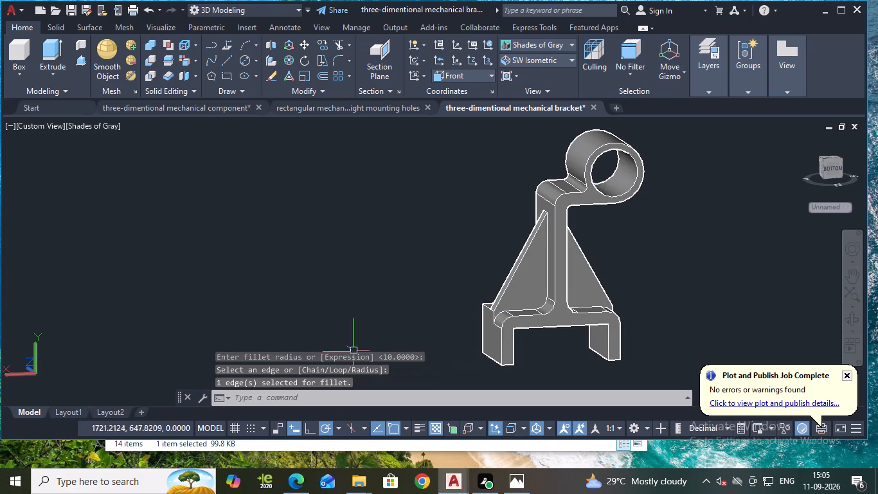
Fillet the remaining segment of that base top outer edge, across the rib opposite the cylinder, with radius 10.
middle_click_drag(377, 315, 568, 343, "shift")
key("space")
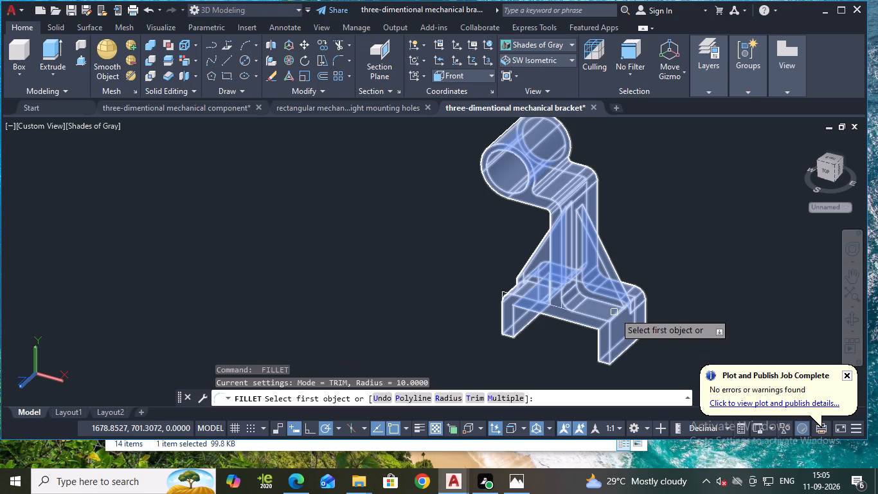
left_click(614, 313)
key("Return")
key("Return")
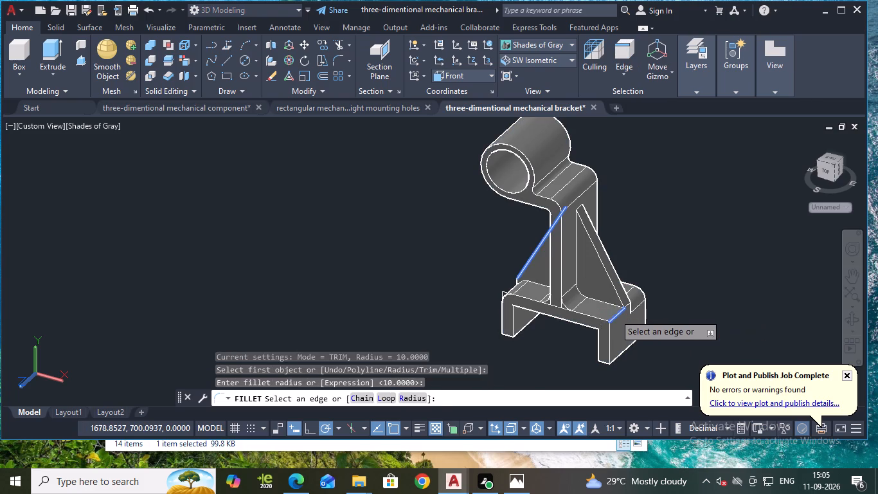
Erase the leftover unfilleted profile outline lying on the end face of the bracket's base and web.
middle_click_drag(379, 306, 461, 320, "shift")
middle_click_drag(584, 356, 568, 336, "shift")
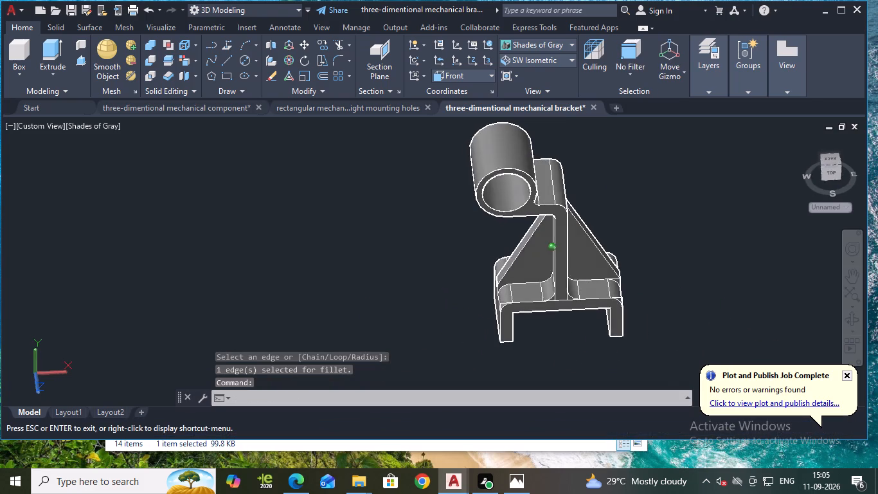
middle_click_drag(568, 336, 580, 314, "shift")
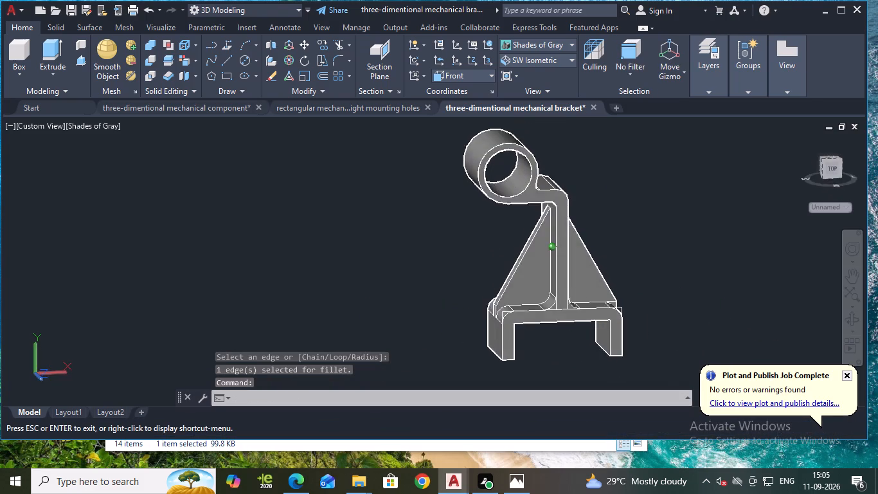
middle_click_drag(580, 314, 483, 342, "shift")
scroll(512, 312, "up", 1)
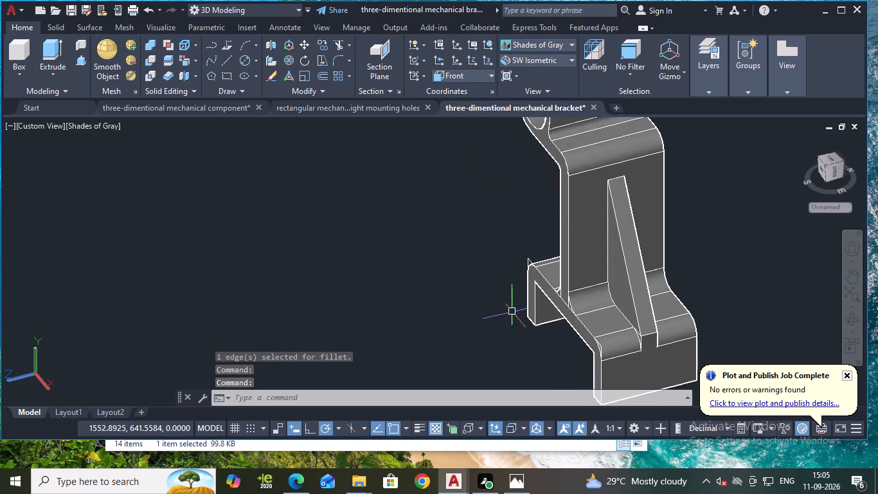
key("Escape")
left_click(532, 262)
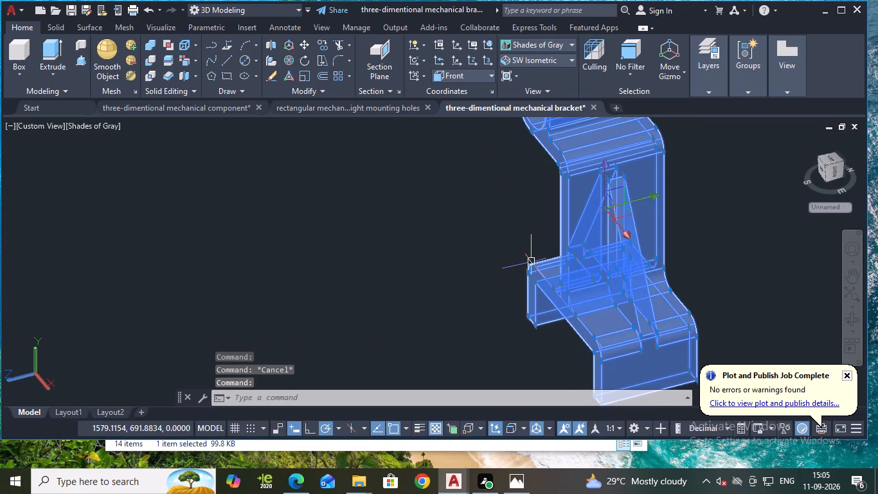
key("Escape")
middle_click_drag(465, 315, 582, 354, "shift")
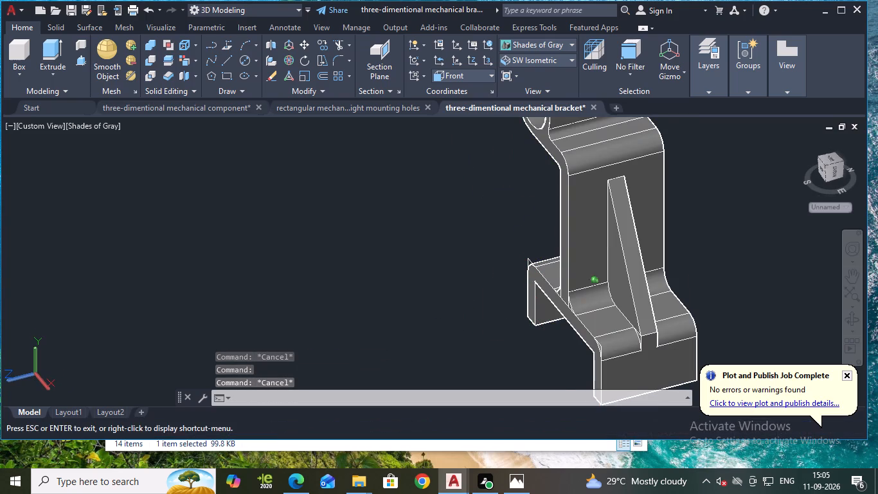
middle_click_drag(582, 354, 585, 344, "shift")
scroll(510, 328, "up", 2)
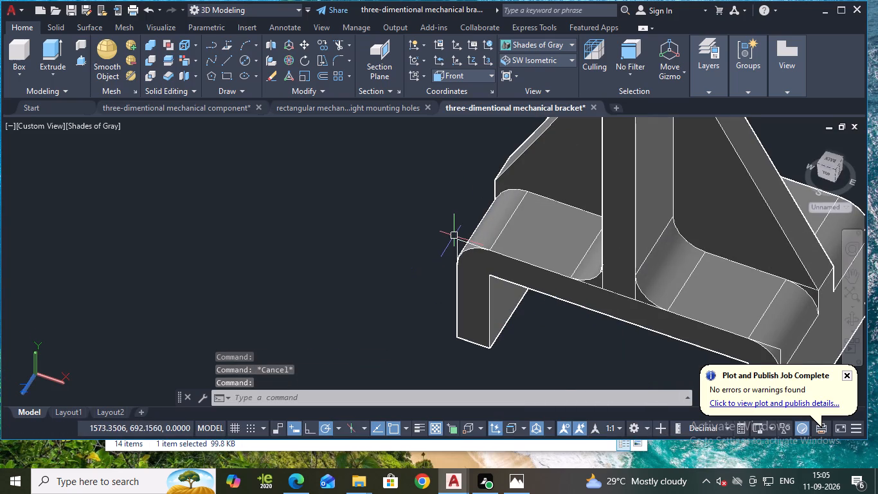
left_click(456, 246)
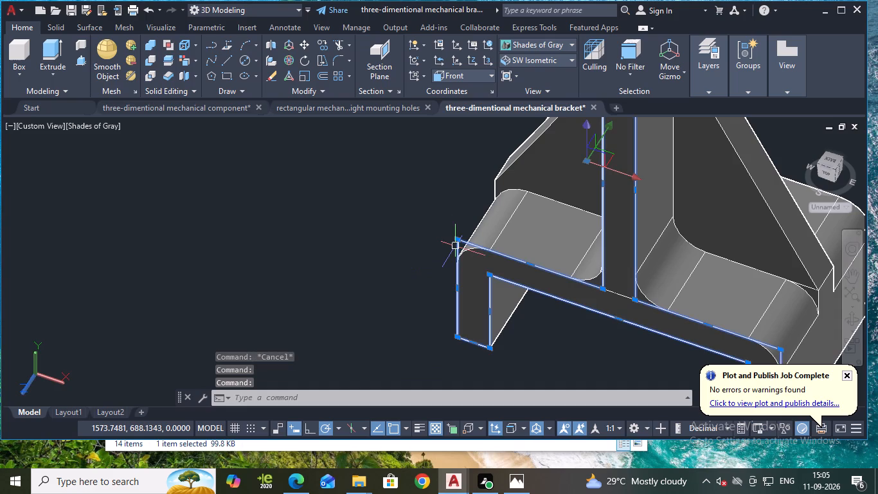
key("Delete")
Erase the short leftover line at the foot of the web on the bracket's end face, working in the 2D Wireframe visual style.
scroll(541, 293, "down", 1)
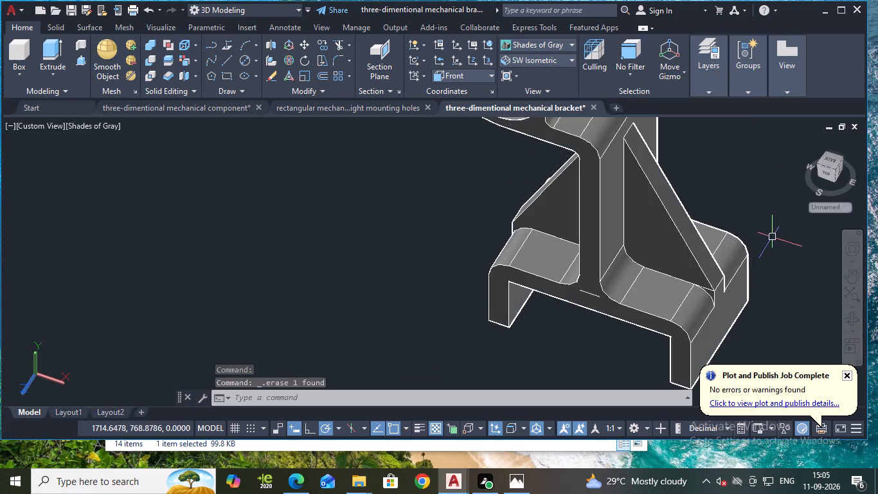
scroll(771, 252, "down", 1)
middle_click_drag(782, 280, 640, 262, "shift")
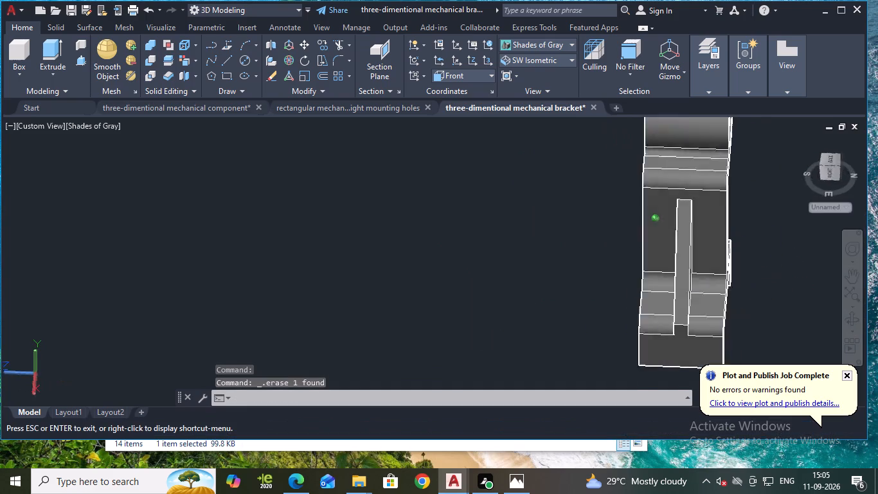
middle_click_drag(640, 262, 567, 266, "shift")
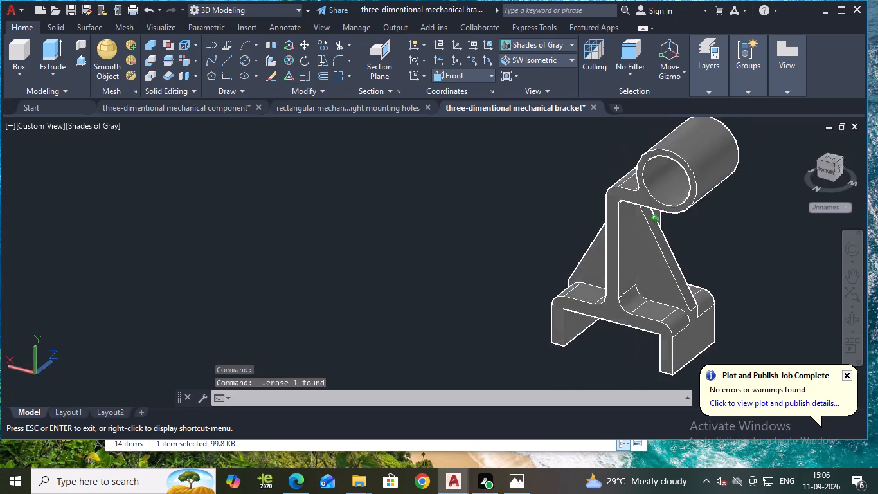
middle_click_drag(567, 266, 418, 237, "shift")
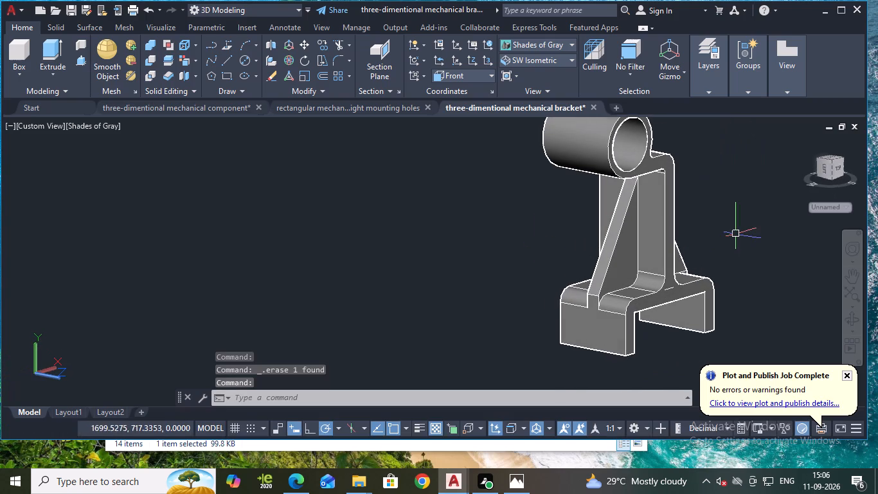
middle_click_drag(737, 234, 682, 255, "shift")
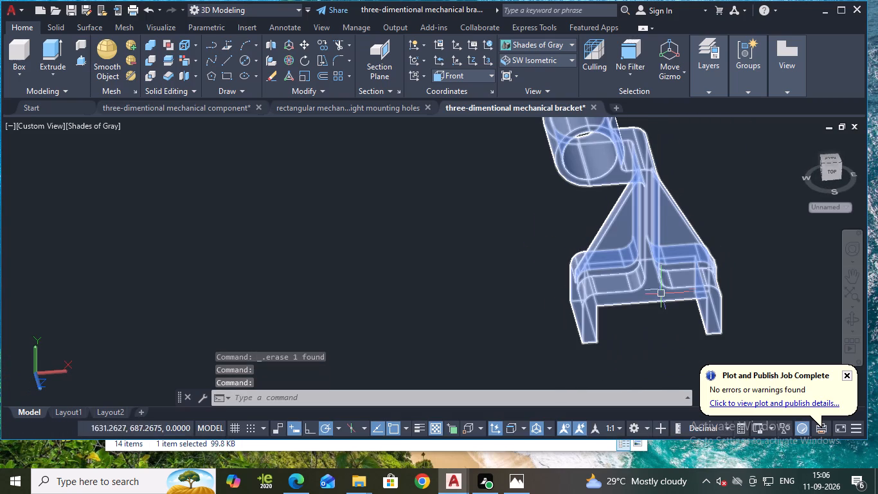
left_click(657, 289)
key("Escape")
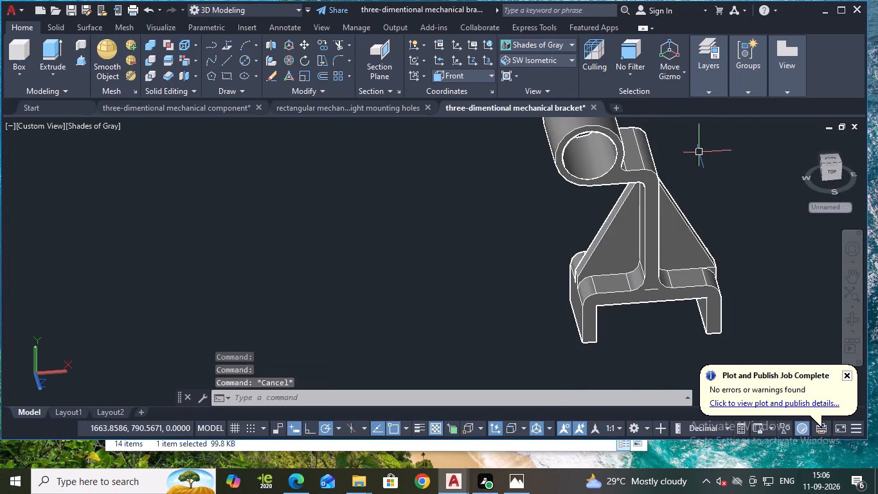
left_click(551, 42)
left_click(548, 74)
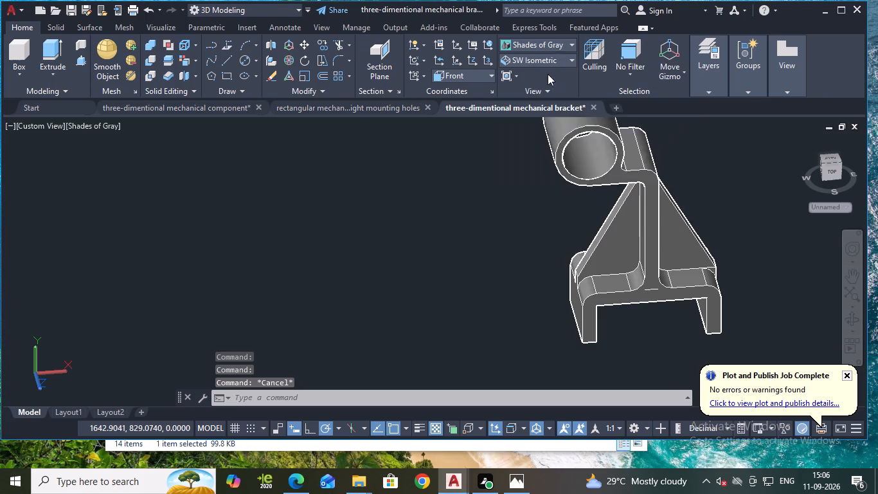
left_click(655, 291)
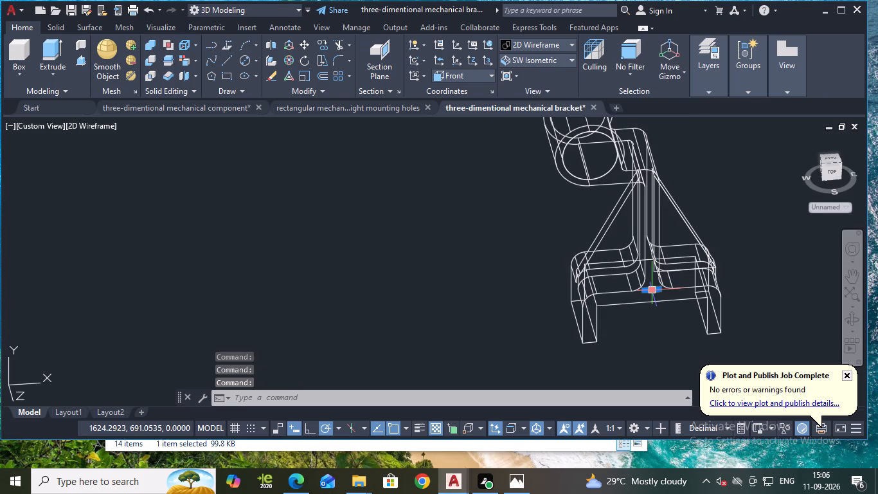
key("Delete")
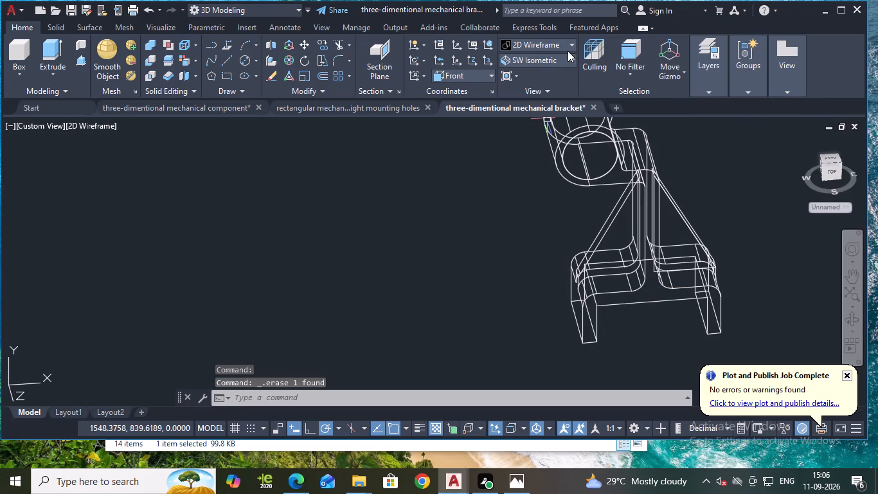
Return the model display to the Shades of Gray visual style and set the Front view.
left_click(542, 48)
left_click(622, 115)
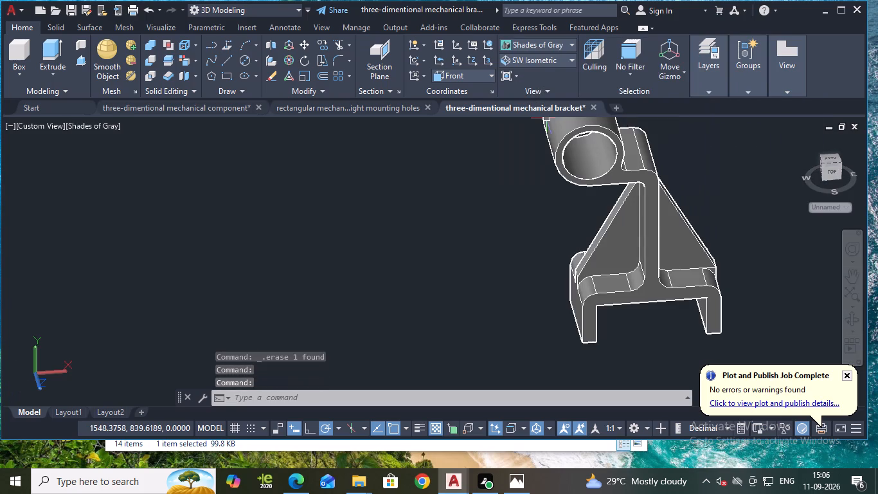
left_click(701, 262)
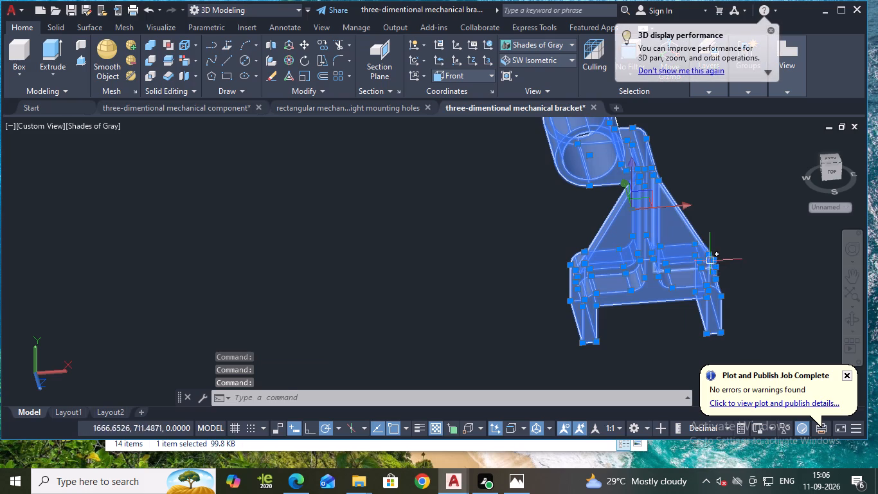
key("Escape")
left_click(542, 56)
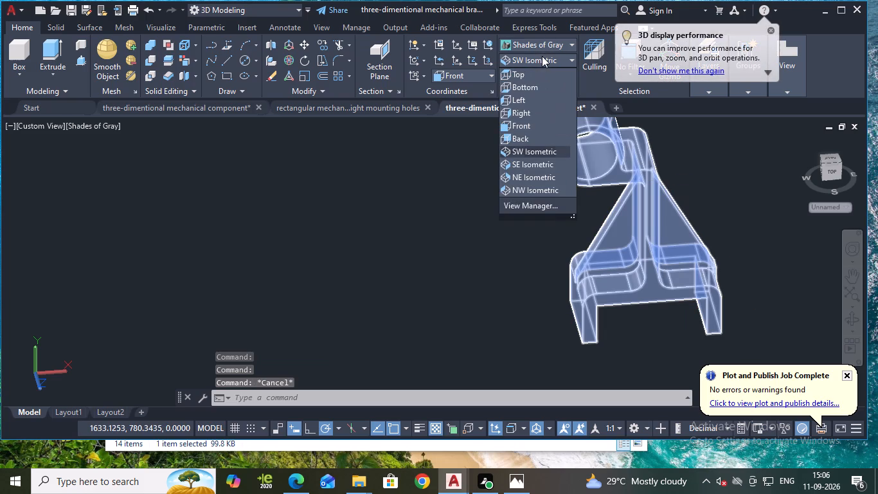
left_click(533, 125)
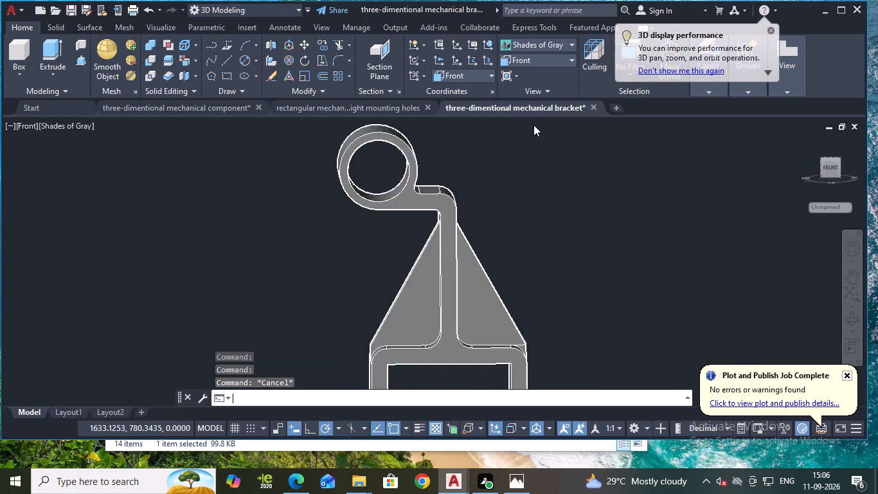
middle_click_drag(496, 194, 533, 167)
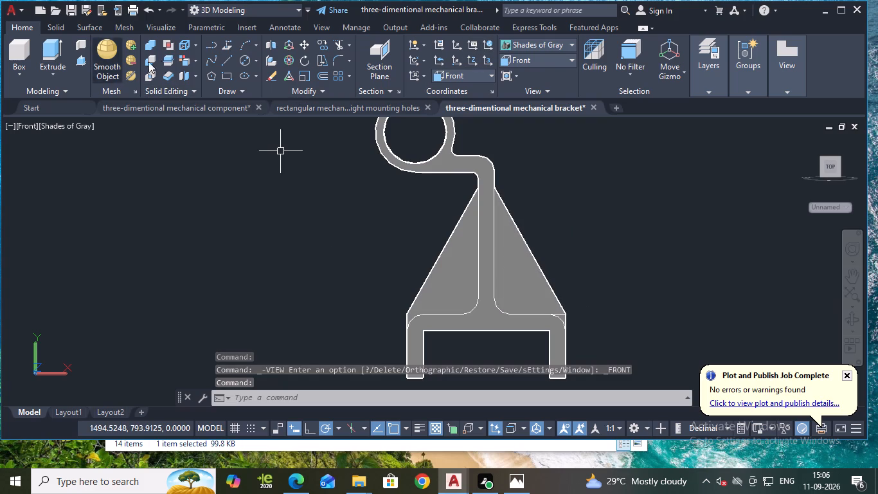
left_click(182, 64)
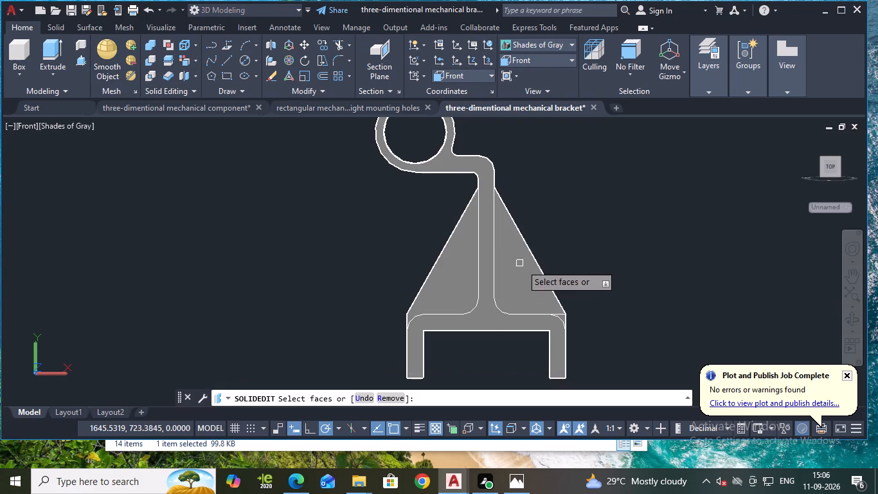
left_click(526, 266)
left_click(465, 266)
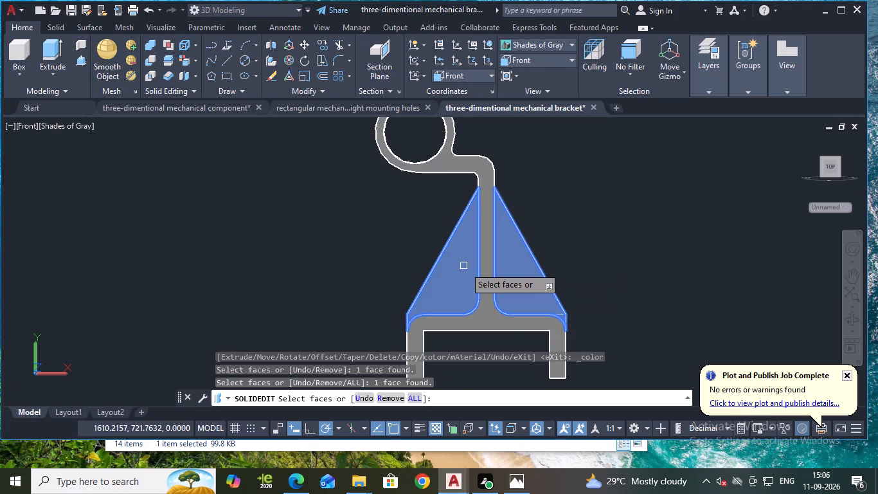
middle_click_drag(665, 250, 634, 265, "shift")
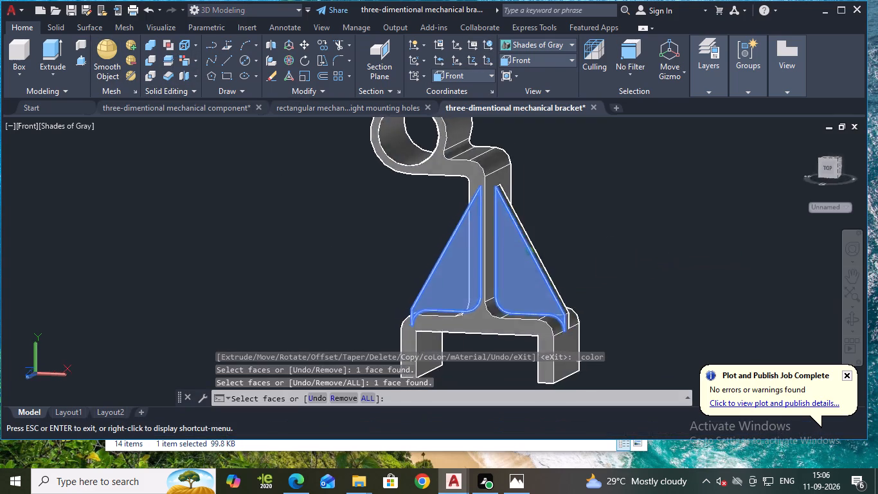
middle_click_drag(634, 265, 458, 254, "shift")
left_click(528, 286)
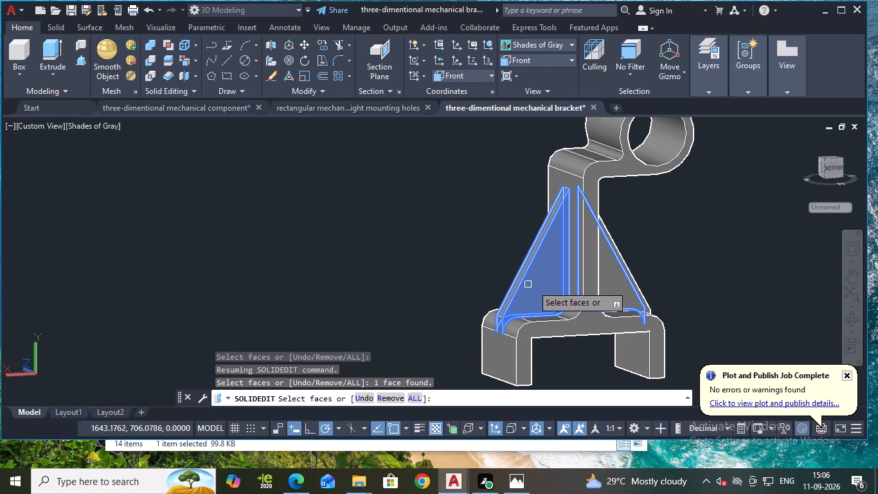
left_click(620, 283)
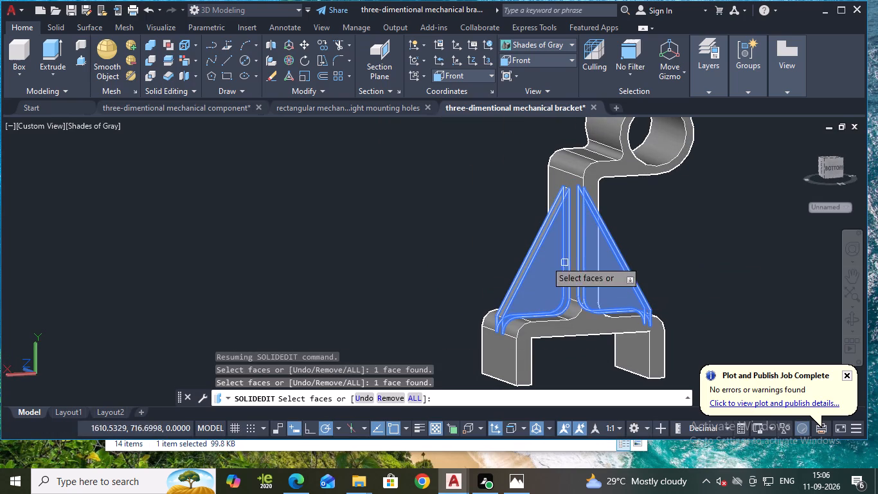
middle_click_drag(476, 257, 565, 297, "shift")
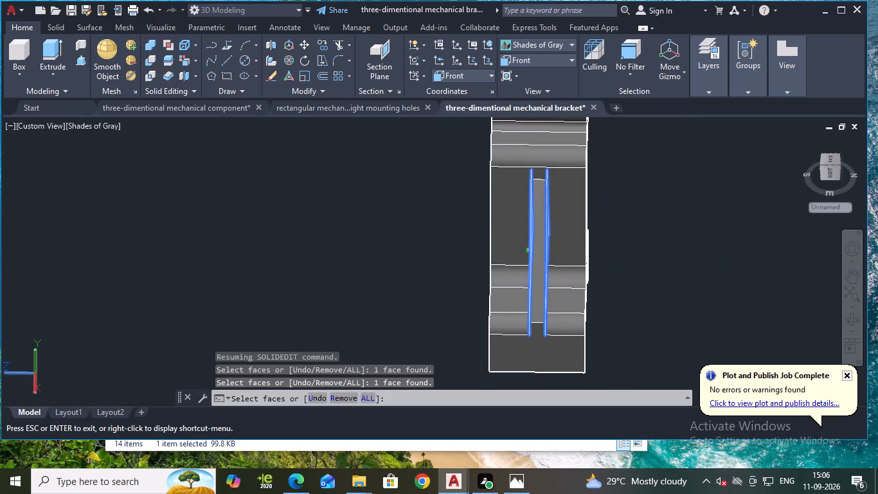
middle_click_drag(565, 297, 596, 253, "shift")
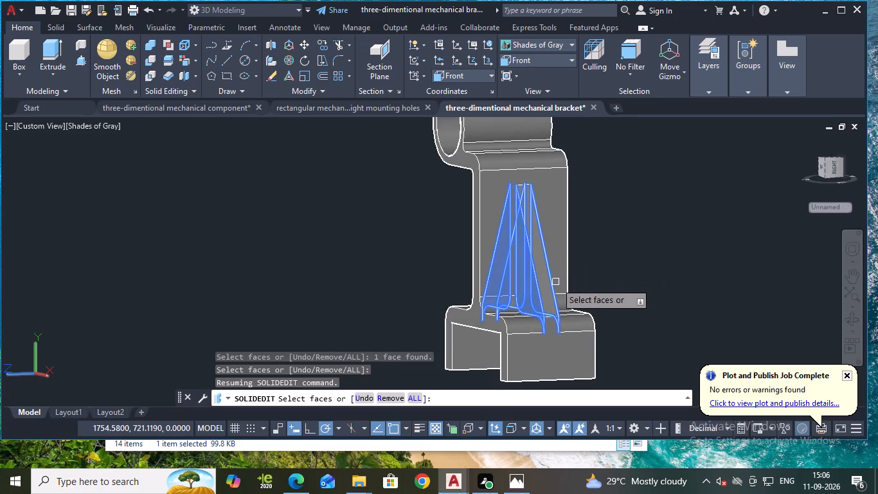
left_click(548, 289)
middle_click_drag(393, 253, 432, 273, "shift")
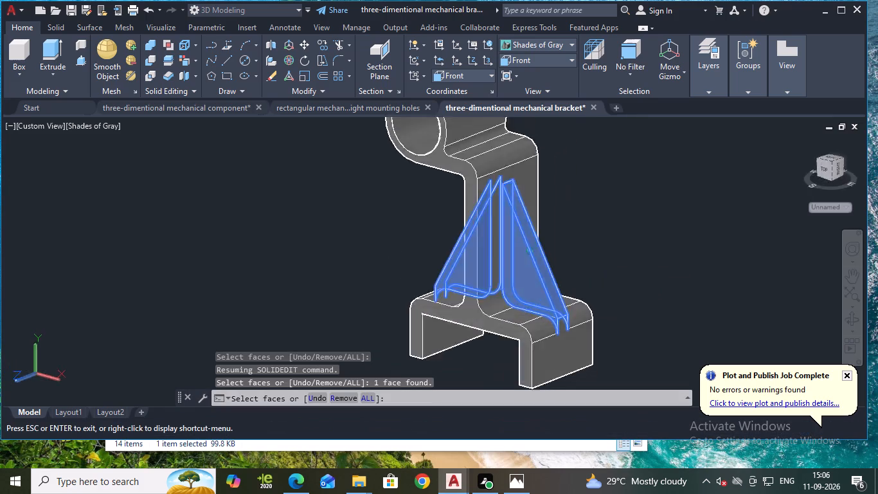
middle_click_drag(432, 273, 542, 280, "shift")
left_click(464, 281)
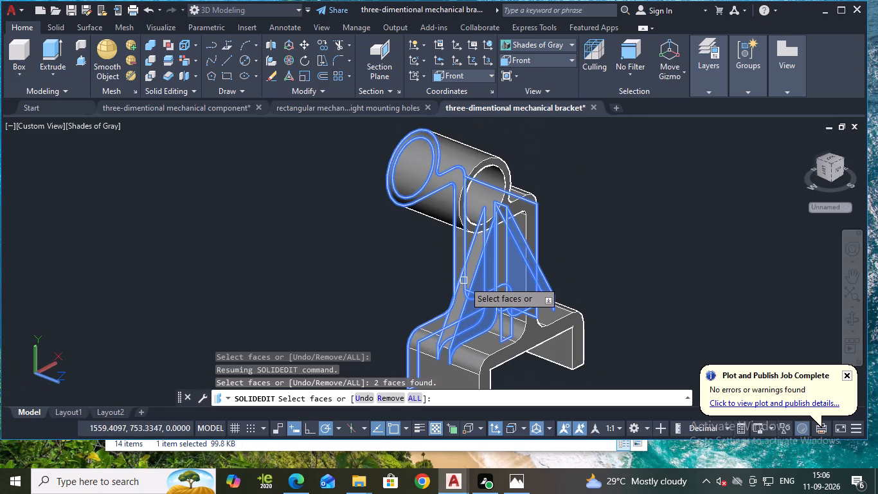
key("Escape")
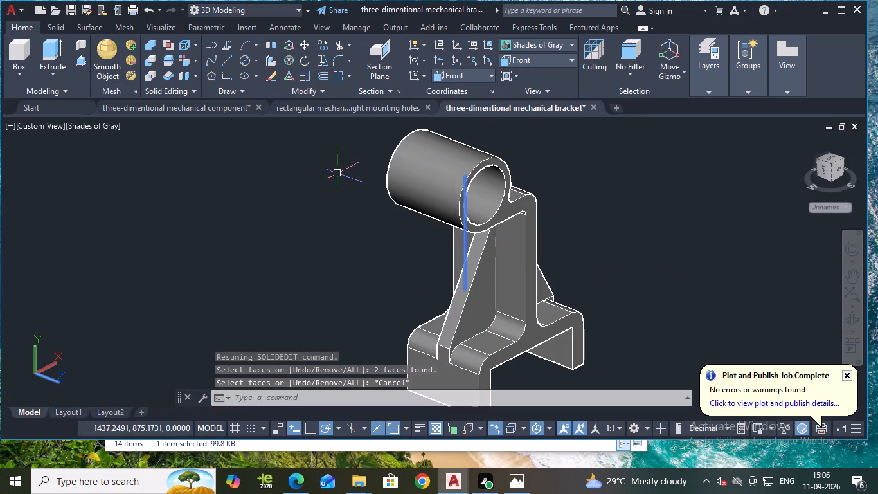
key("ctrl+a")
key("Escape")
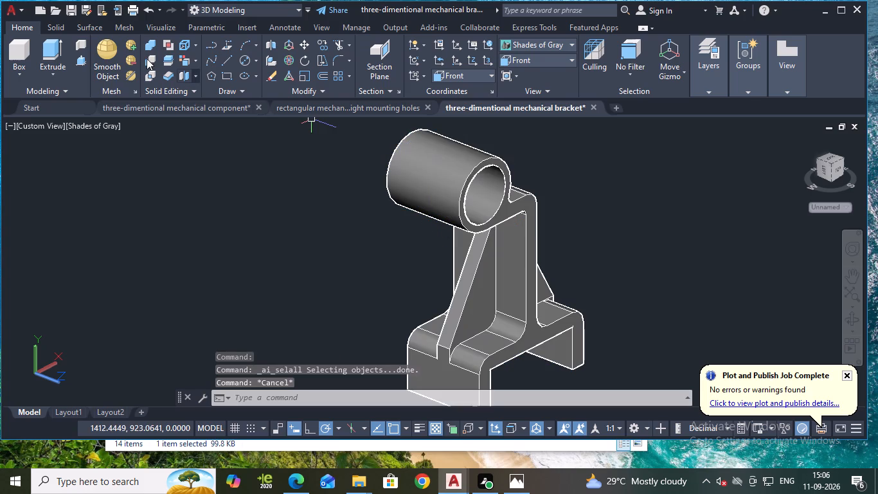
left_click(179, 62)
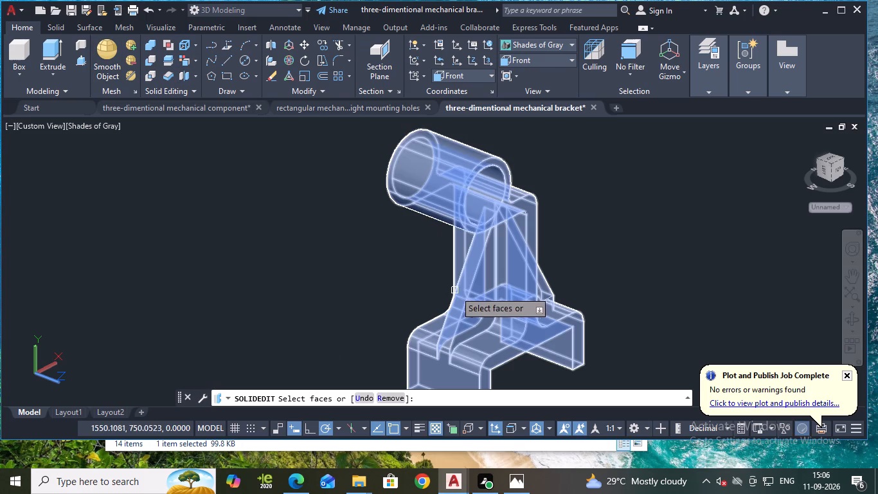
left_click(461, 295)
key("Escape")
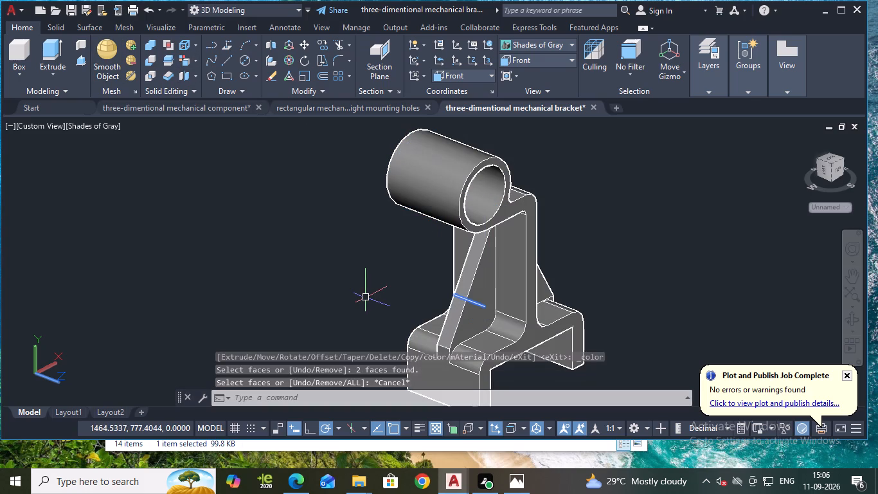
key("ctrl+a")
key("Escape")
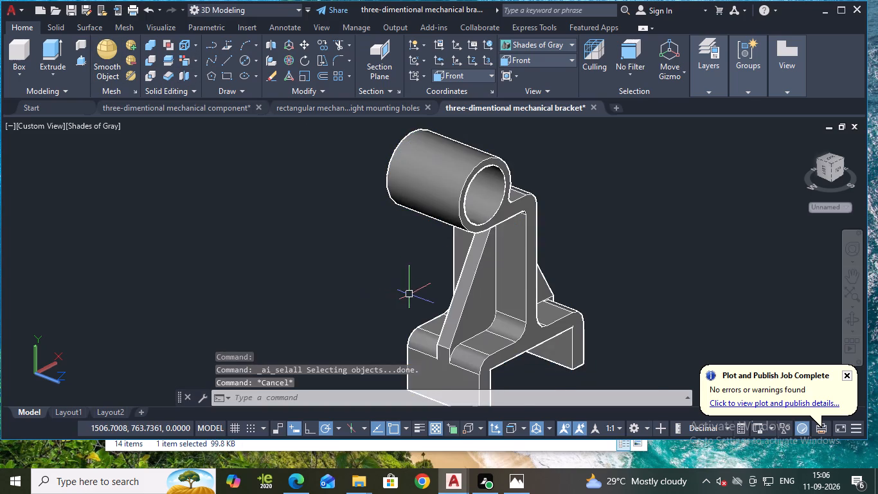
Color the sloped face and both triangular side faces of the rib on the cylinder side with index color 110.
scroll(409, 295, "up", 1)
middle_click_drag(410, 294, 436, 238)
middle_click_drag(435, 212, 438, 224, "shift")
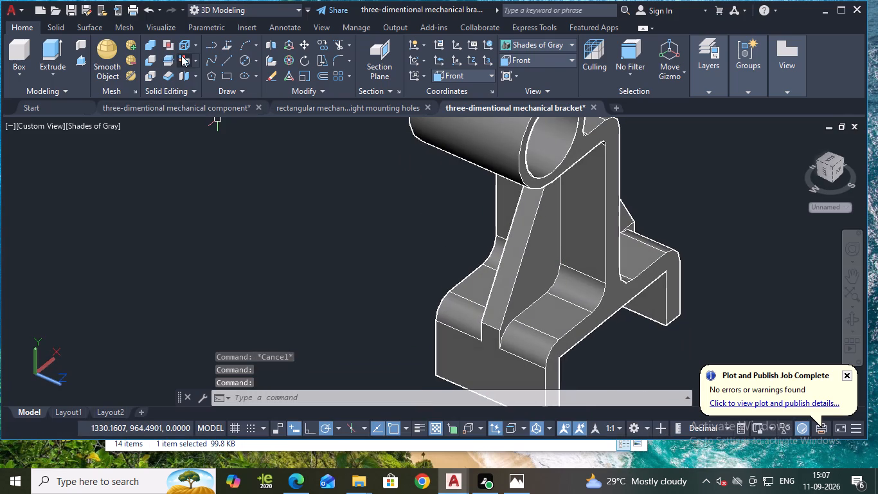
left_click(183, 55)
left_click(500, 285)
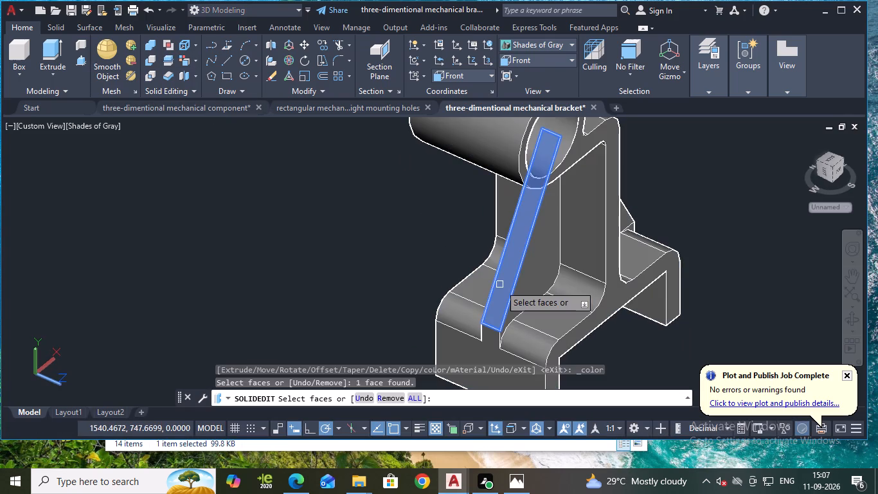
left_click(551, 268)
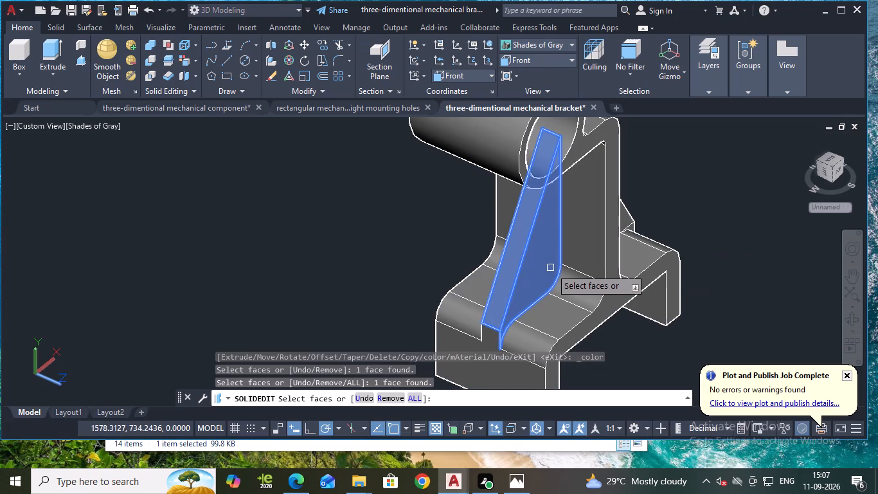
middle_click_drag(390, 237, 521, 206, "shift")
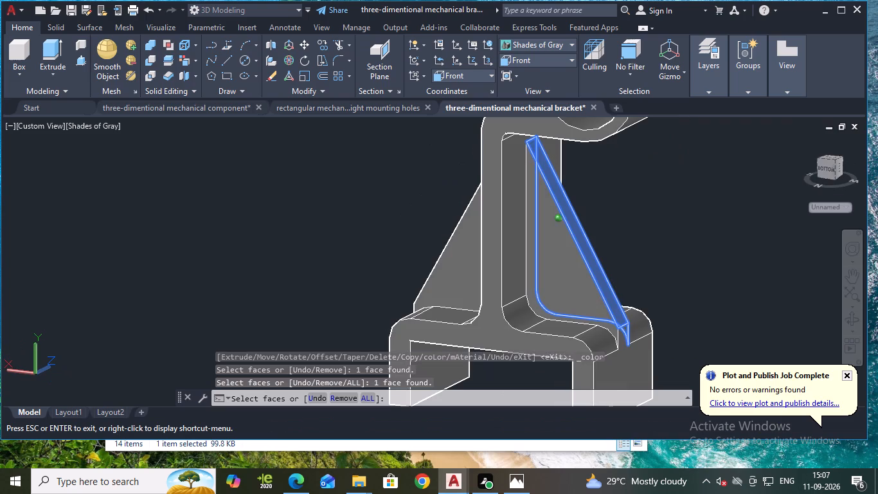
left_click(584, 284)
key("Return")
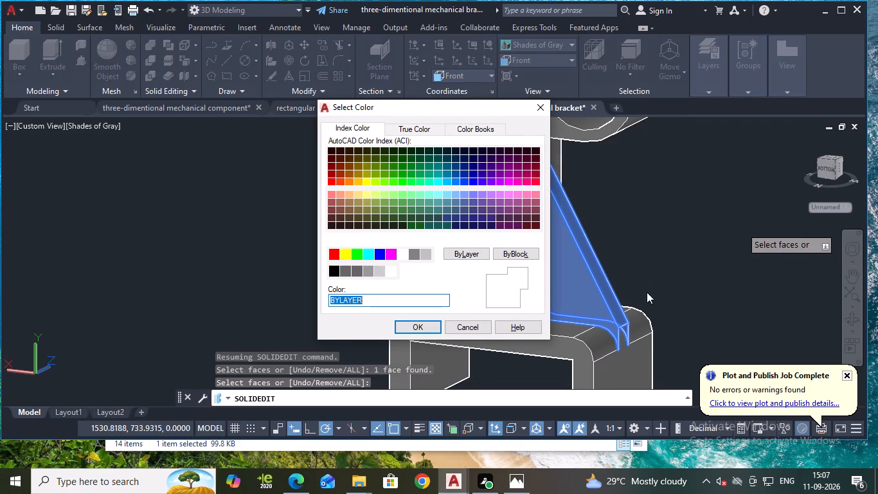
left_click(420, 183)
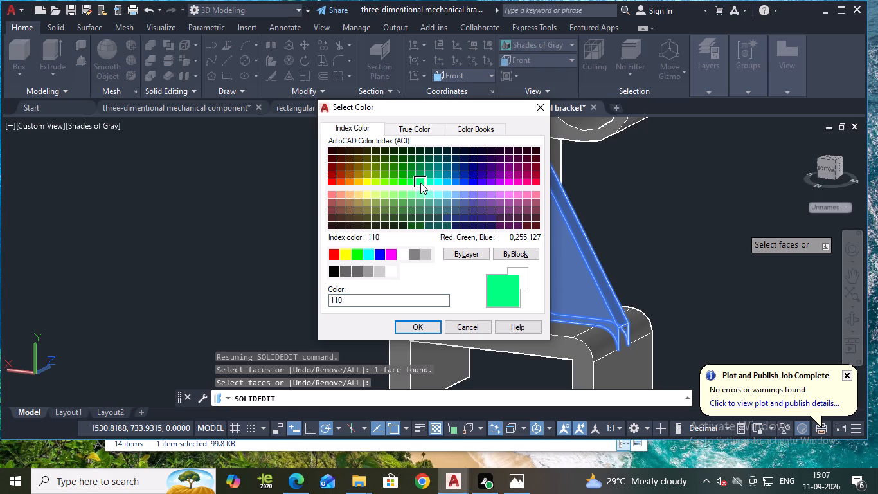
left_click(426, 324)
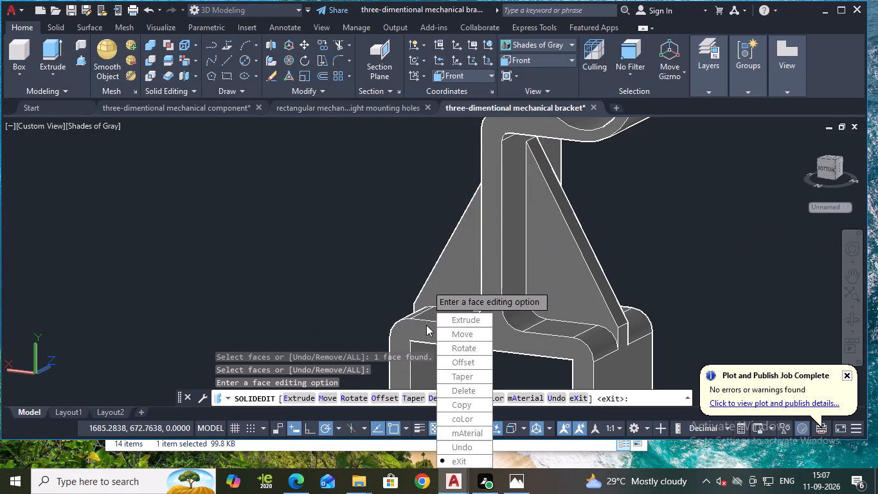
Exit the face-coloring command for the rib on the cylinder side.
key("Return")
key("Return")
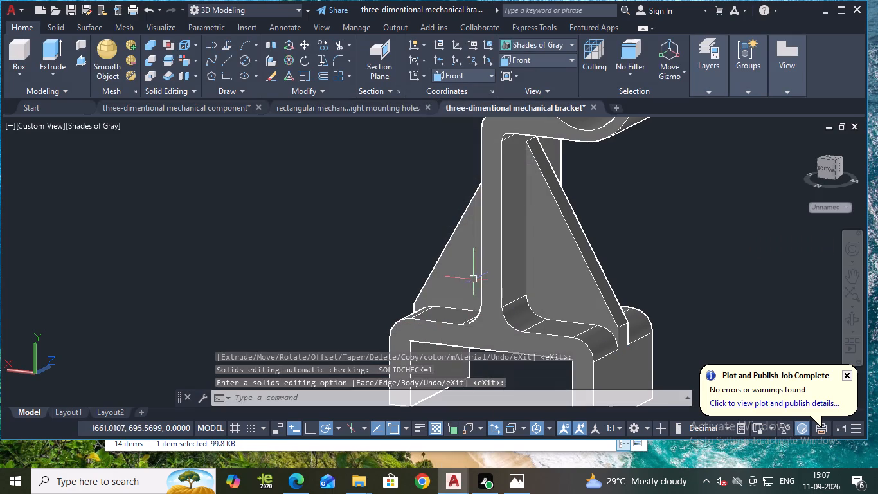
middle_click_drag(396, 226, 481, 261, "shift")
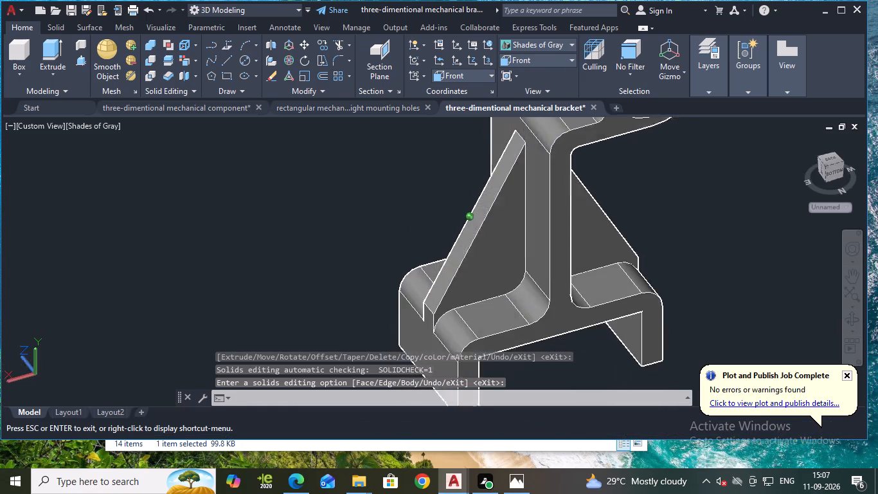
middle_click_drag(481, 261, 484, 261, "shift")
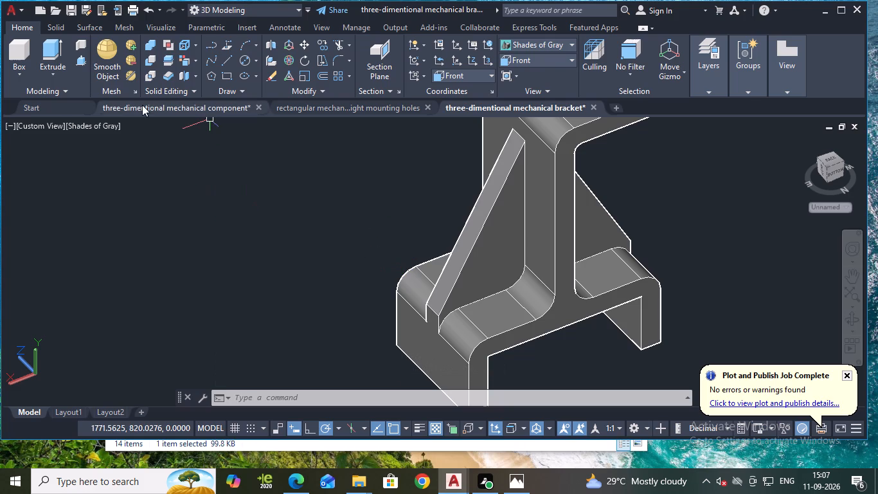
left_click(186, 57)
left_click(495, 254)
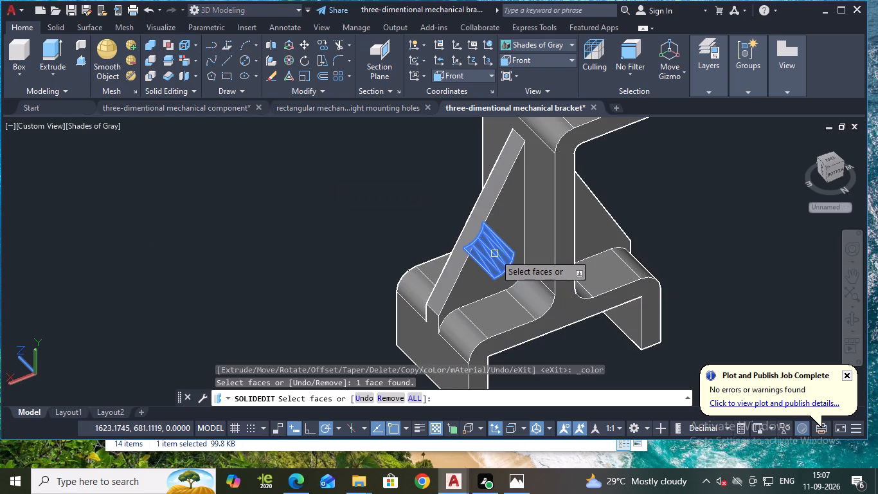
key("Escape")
Color the sloped face and both triangular side faces of the rib opposite the cylinder side with index color 110.
middle_click_drag(393, 227, 417, 235, "shift")
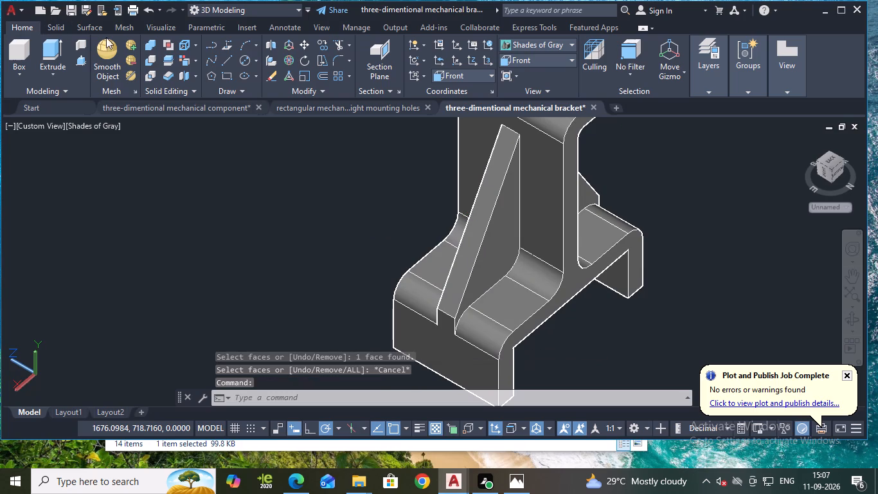
left_click(184, 59)
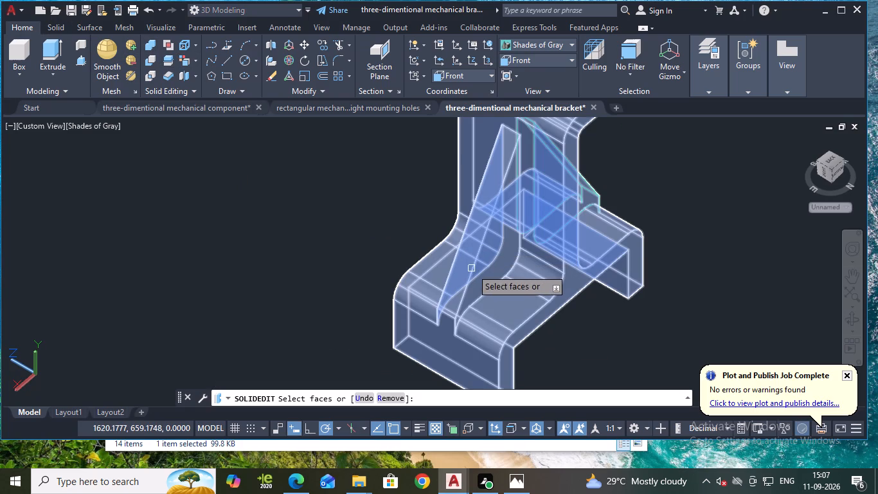
left_click(468, 270)
left_click(476, 270)
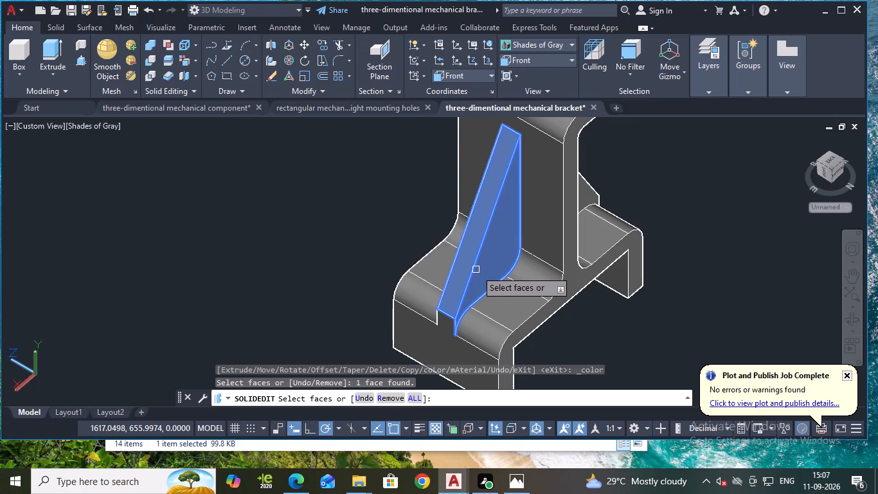
middle_click_drag(373, 210, 490, 215, "shift")
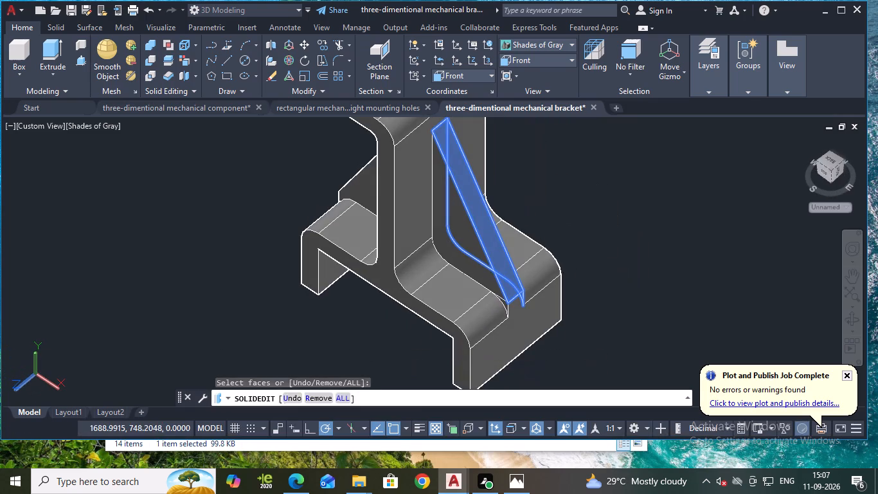
left_click(473, 241)
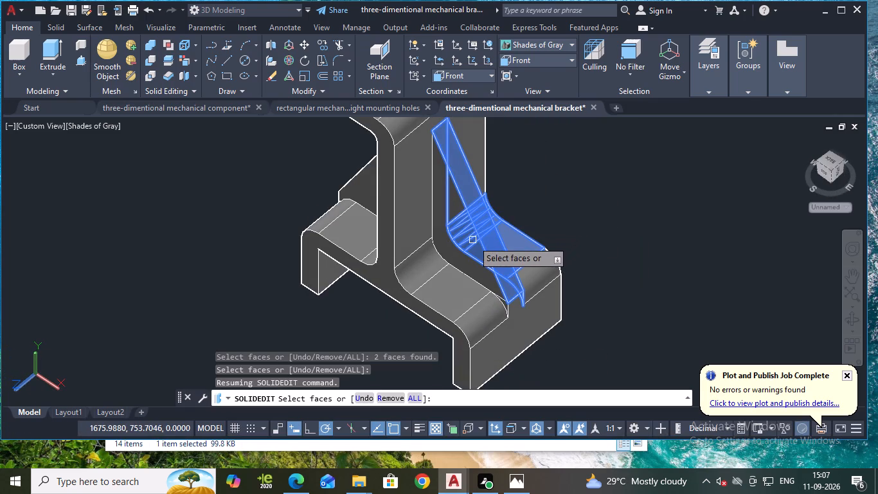
left_click(474, 240, "shift")
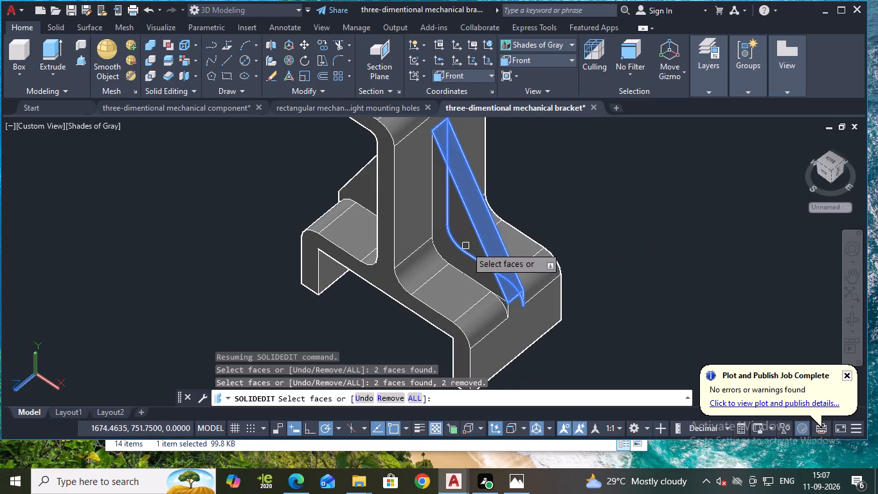
left_click(439, 237)
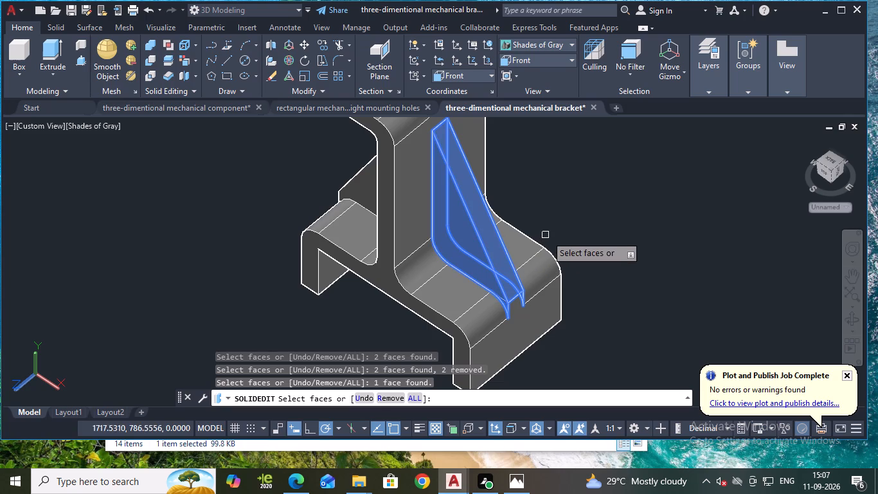
key("Return")
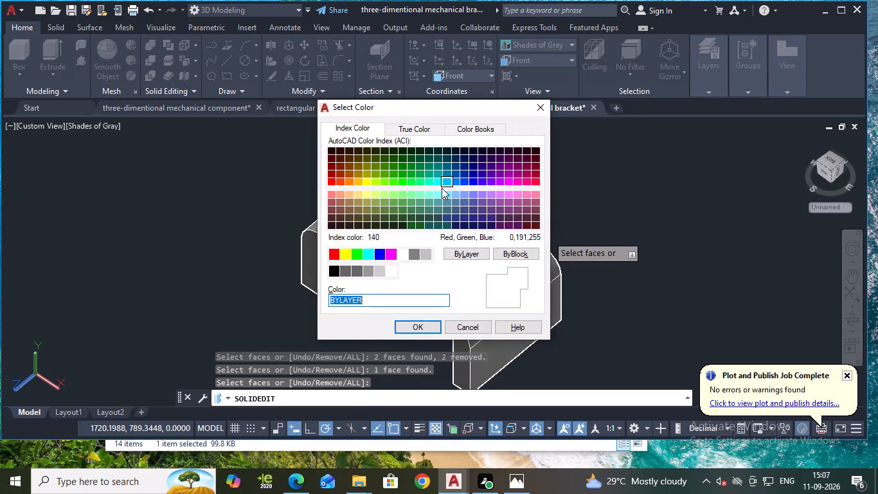
left_click(420, 185)
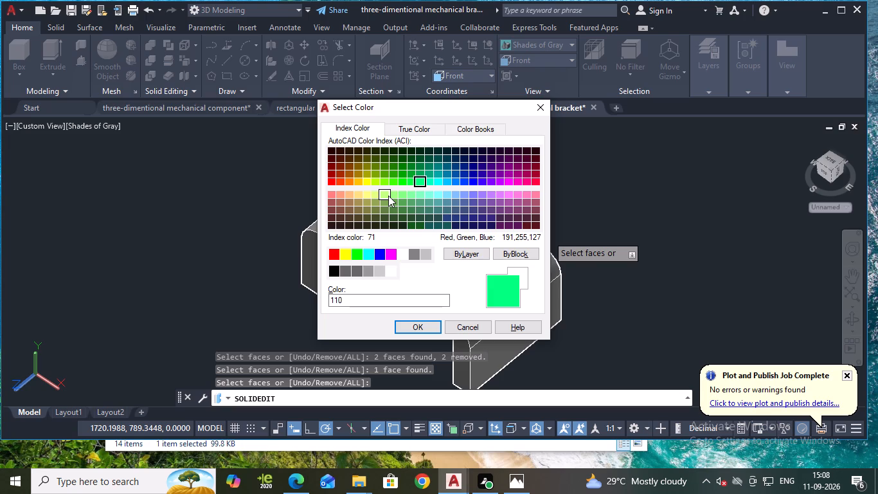
left_click(406, 328)
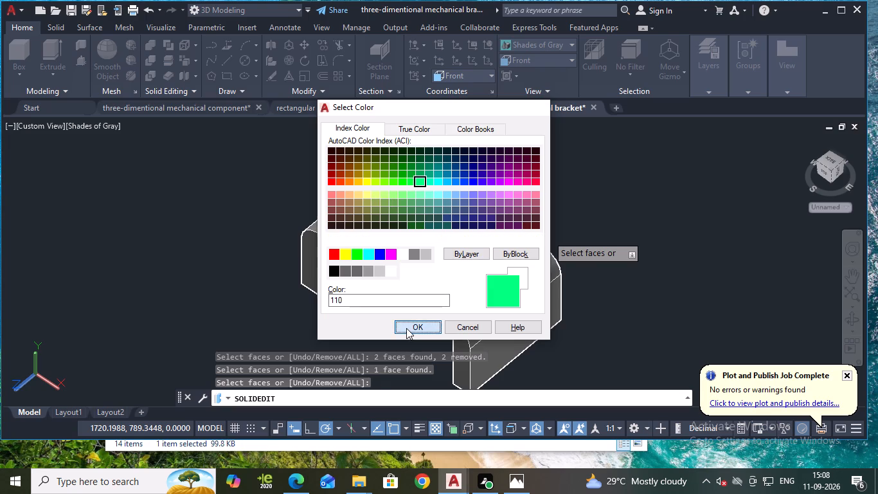
key("Return")
key("Return")
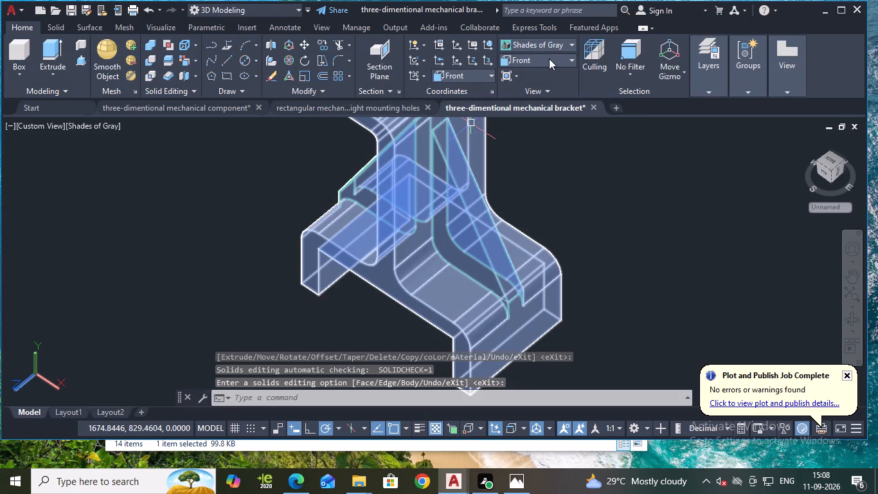
Switch the model display to the Shaded with edges visual style and clear the selection.
left_click(549, 59)
left_click(549, 59)
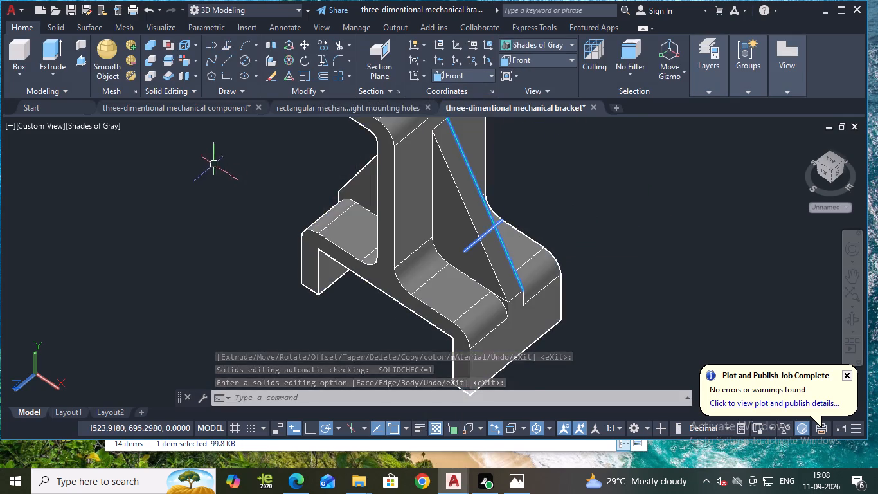
left_click(102, 123)
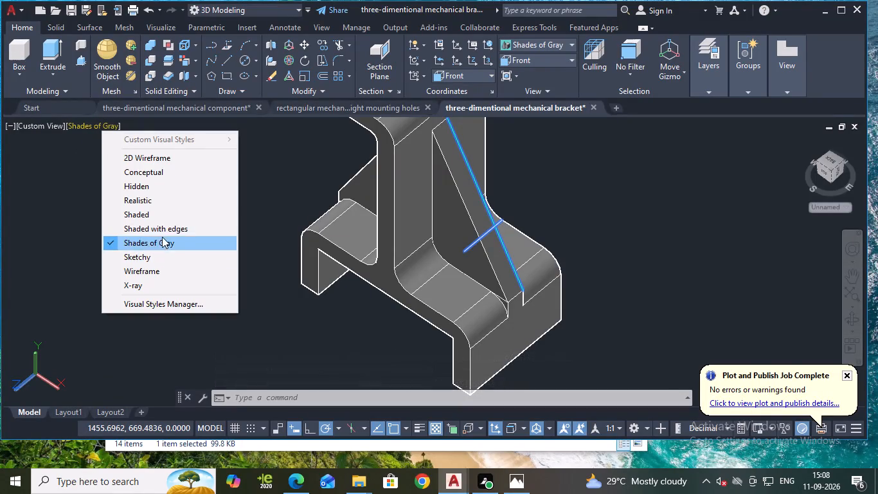
left_click(156, 228)
key("Escape")
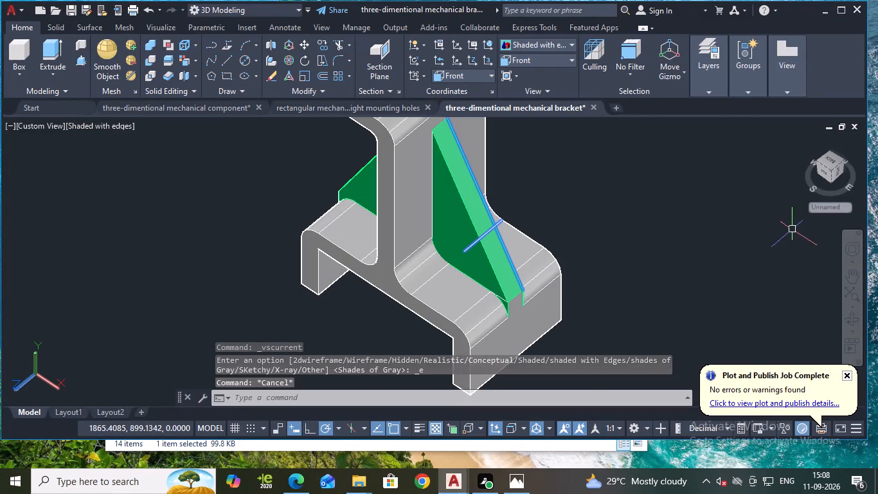
key("ctrl+a")
key("Escape")
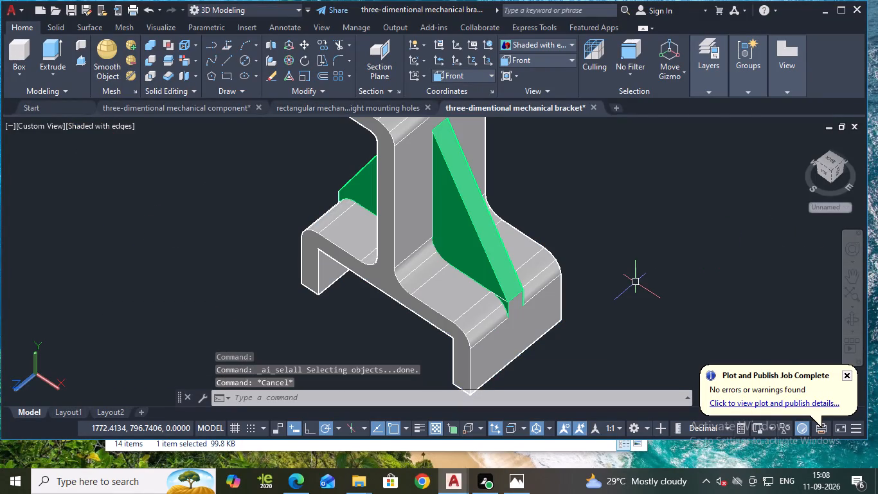
Examine the colored ribs and the bracket's base from several angles.
scroll(636, 282, "down", 1)
middle_click_drag(632, 299, 605, 248, "shift")
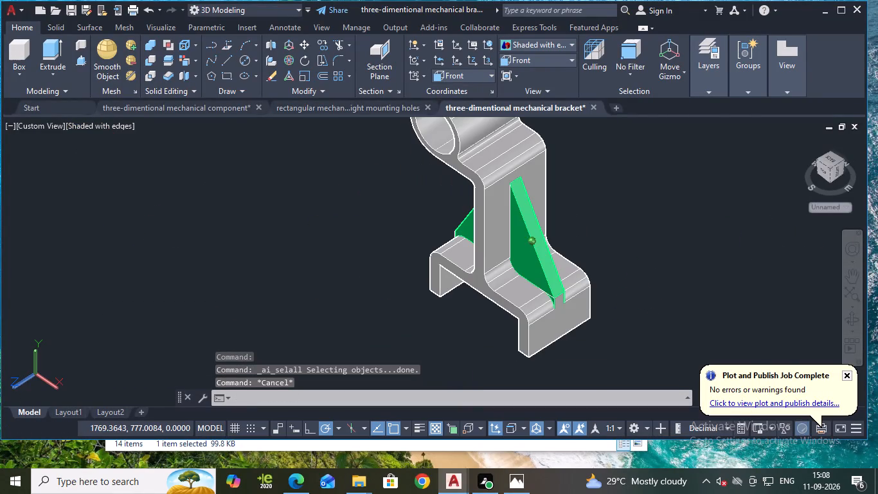
scroll(578, 283, "up", 2)
middle_click_drag(651, 322, 602, 193, "shift")
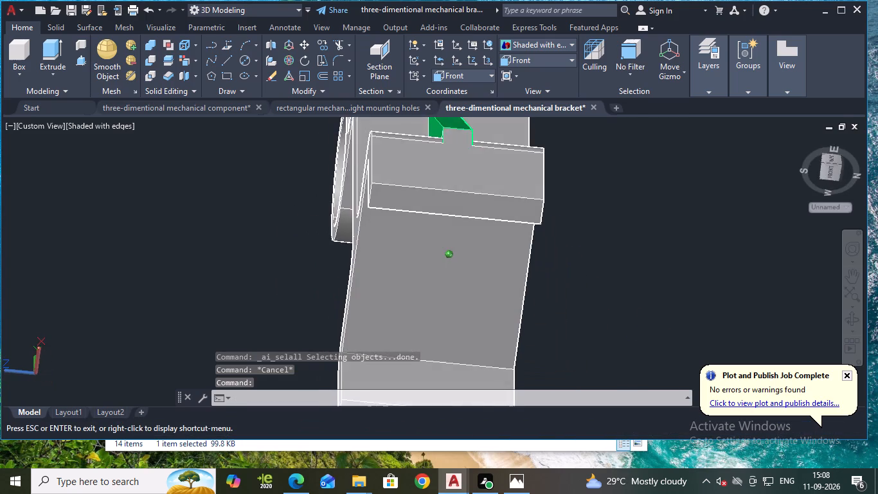
middle_click_drag(602, 193, 490, 252, "shift")
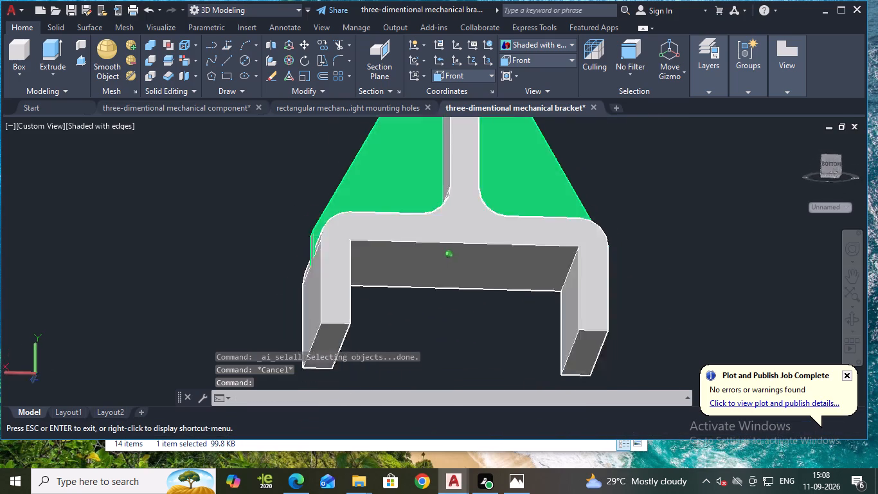
middle_click_drag(490, 252, 492, 297, "shift")
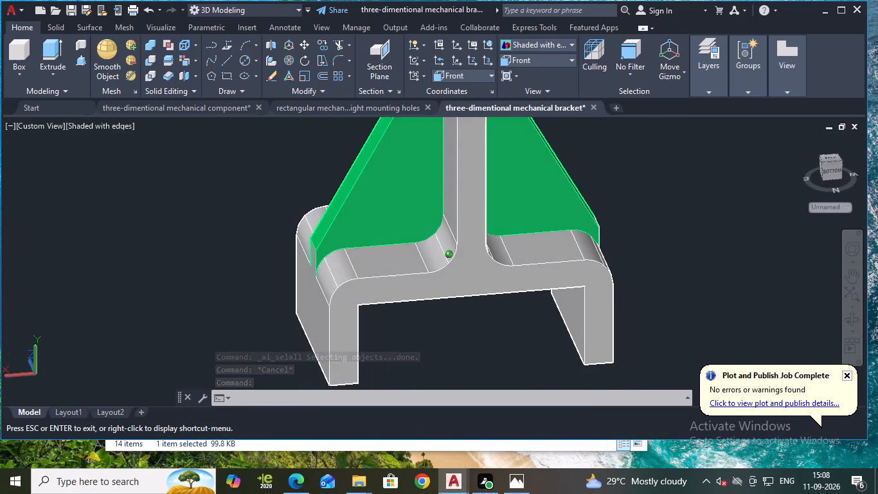
middle_click_drag(492, 297, 482, 264, "shift")
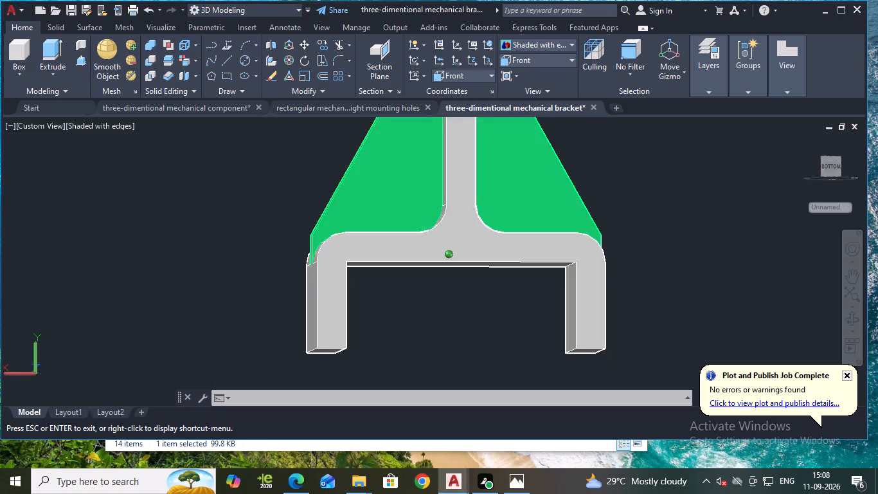
middle_click_drag(482, 264, 481, 305, "shift")
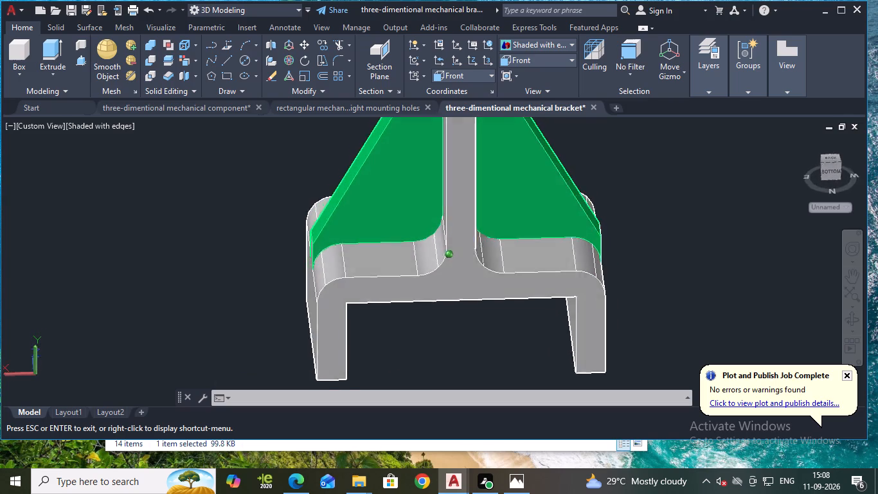
middle_click_drag(481, 305, 574, 302, "shift")
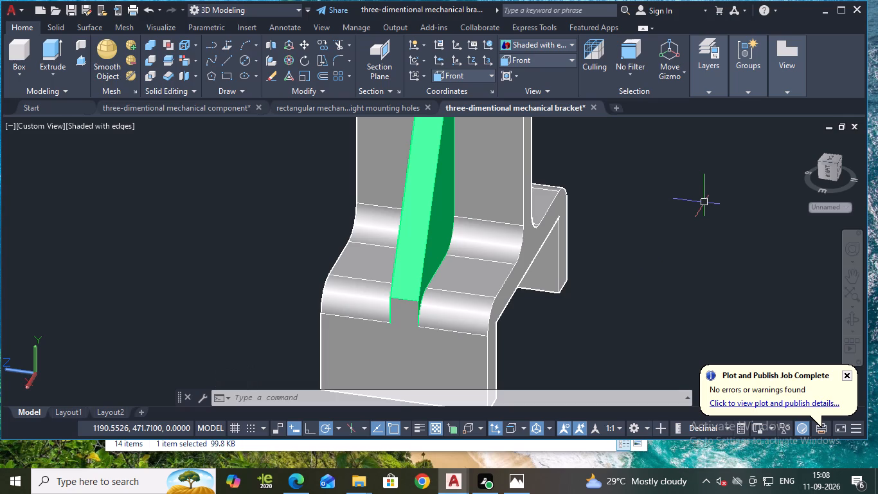
Color both profile-shaped end faces of the bracket, spanning base, web and cylinder ring, with index color 224.
scroll(659, 166, "down", 1)
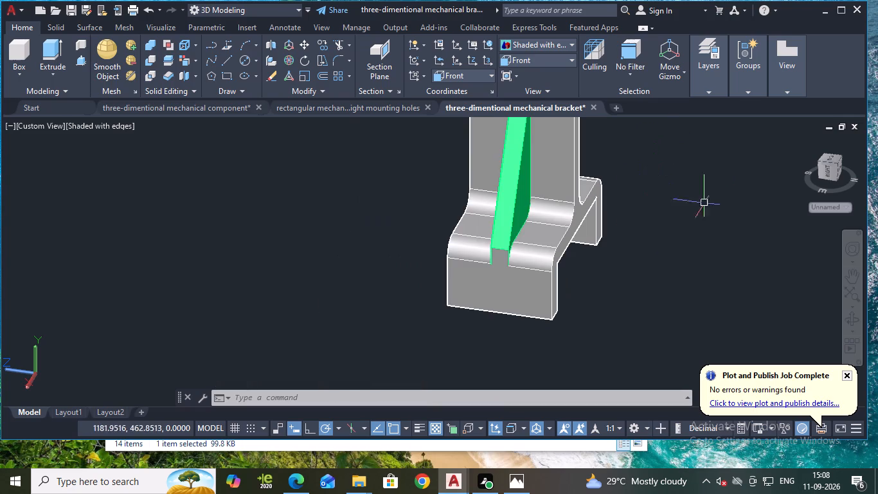
scroll(737, 235, "down", 1)
middle_click_drag(717, 235, 634, 261)
middle_click_drag(625, 212, 539, 176, "shift")
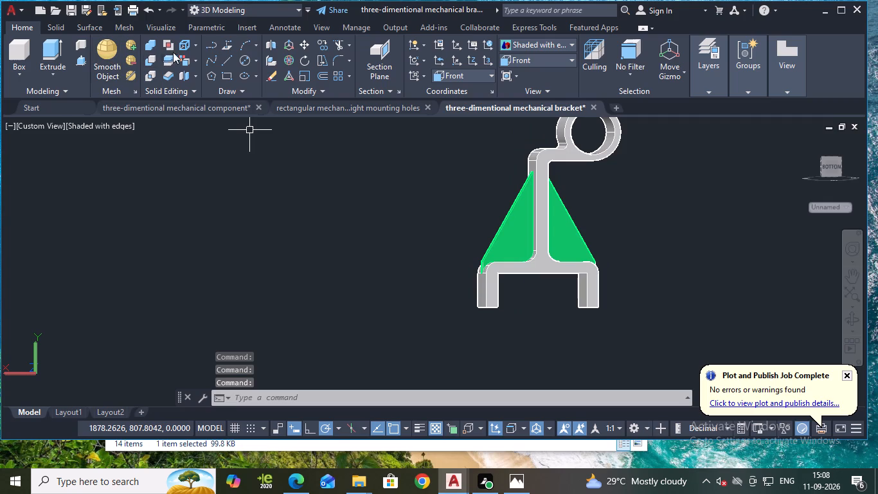
left_click(189, 58)
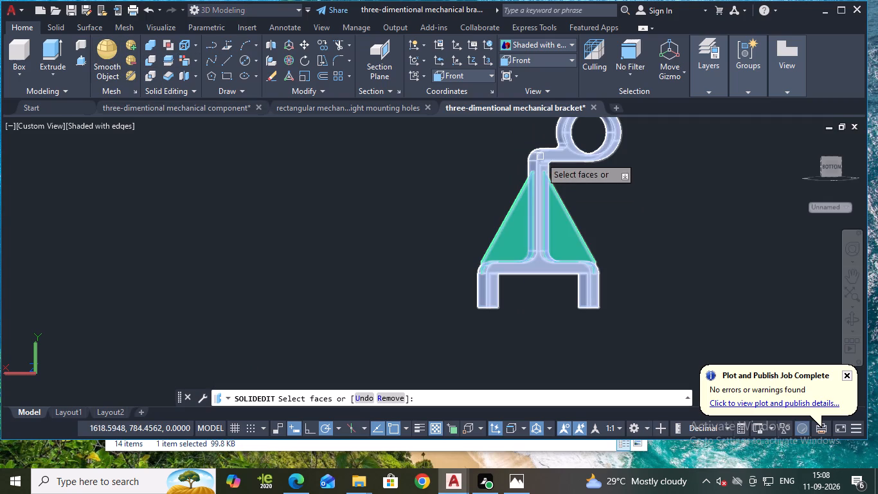
left_click(543, 157)
middle_click_drag(651, 210, 588, 231, "shift")
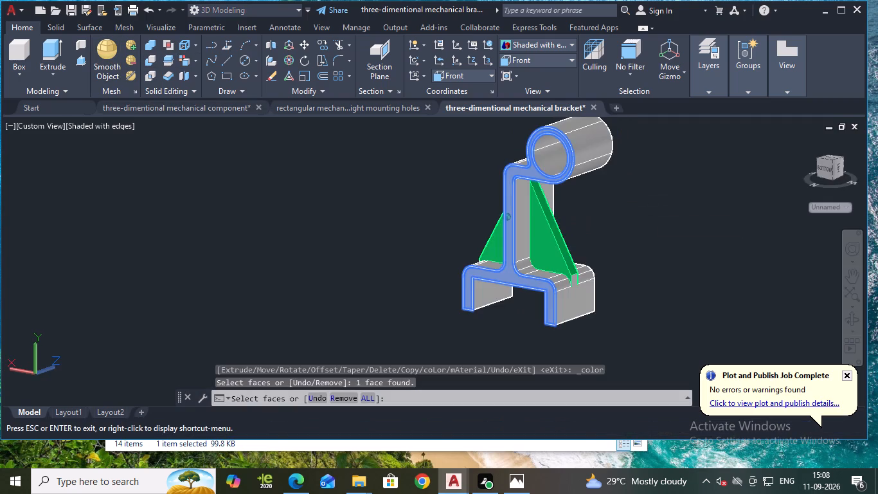
middle_click_drag(588, 231, 417, 207, "shift")
left_click(442, 154)
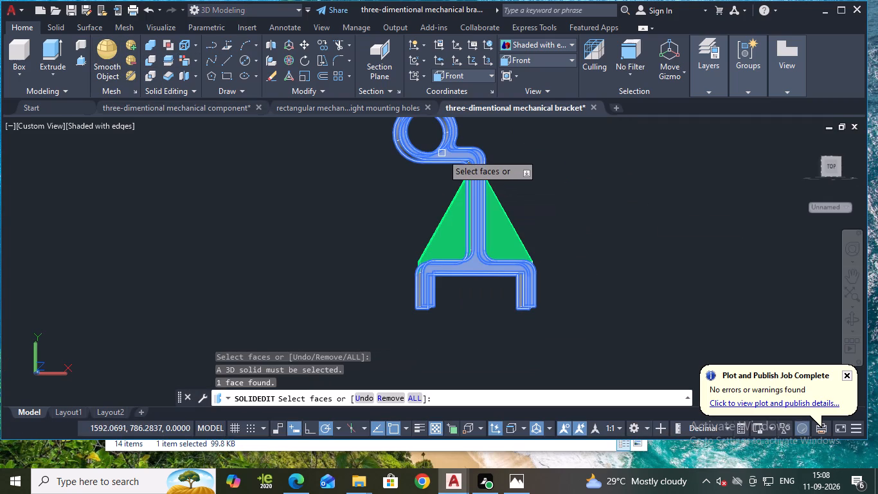
middle_click_drag(512, 208, 664, 211, "shift")
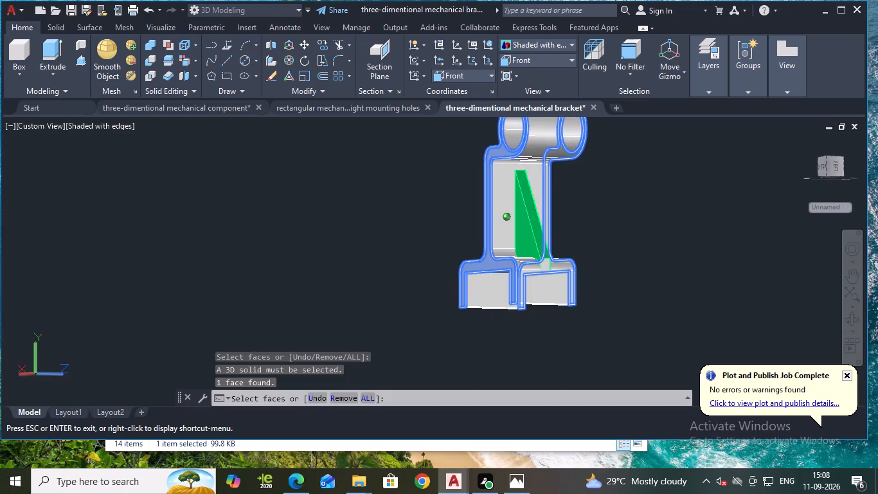
middle_click_drag(664, 211, 469, 223, "shift")
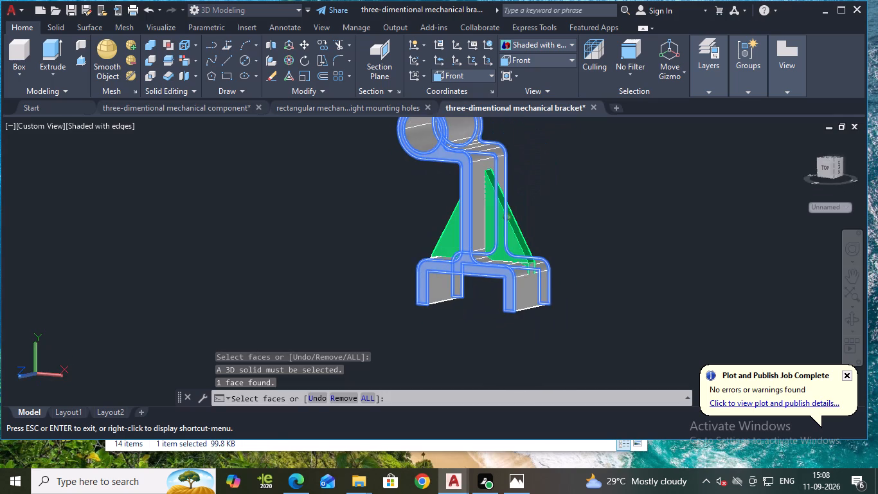
middle_click_drag(469, 223, 497, 235, "shift")
key("Return")
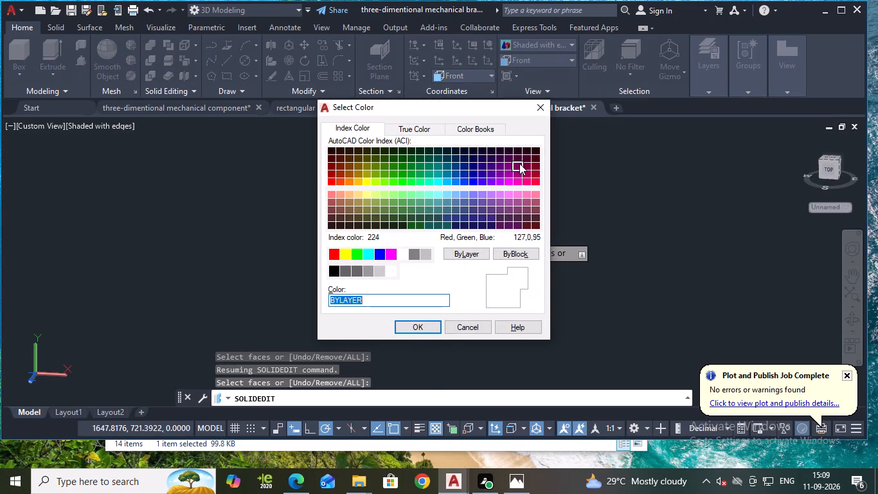
left_click(519, 163)
left_click(422, 329)
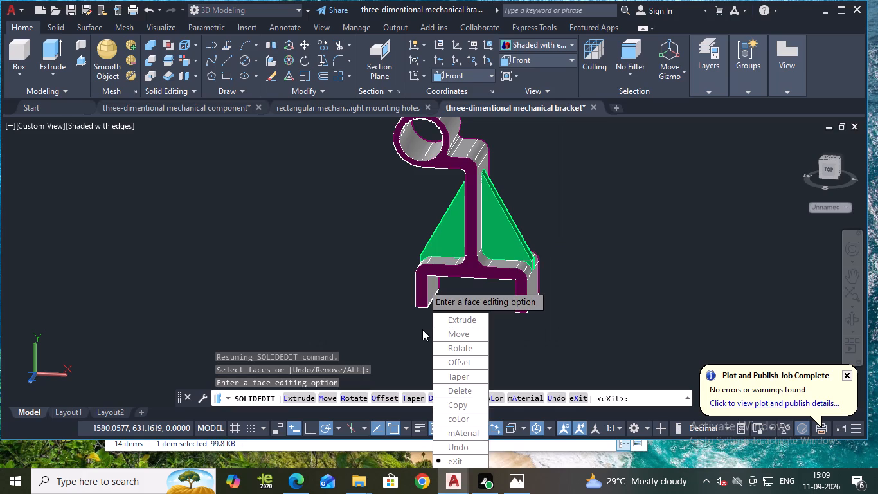
Undo the index color 224 face coloring on the bracket's profile-shaped end faces.
key("Escape")
key("Escape")
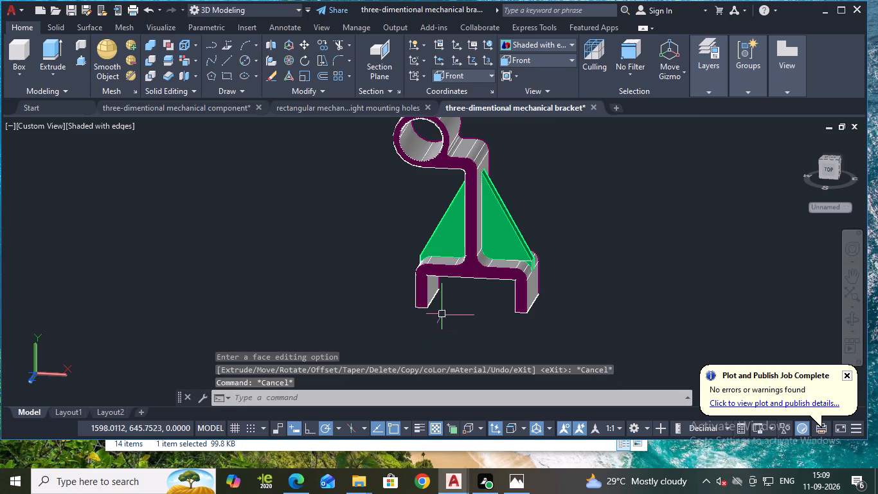
key("ctrl+z")
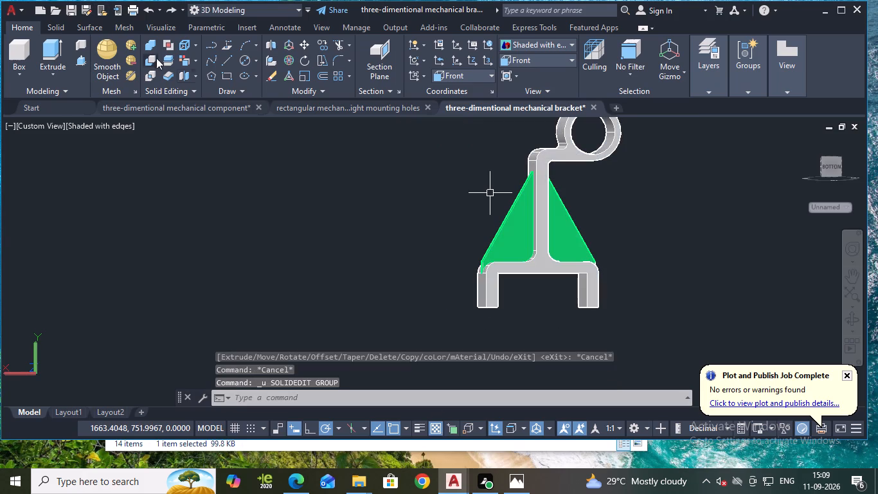
left_click(186, 57)
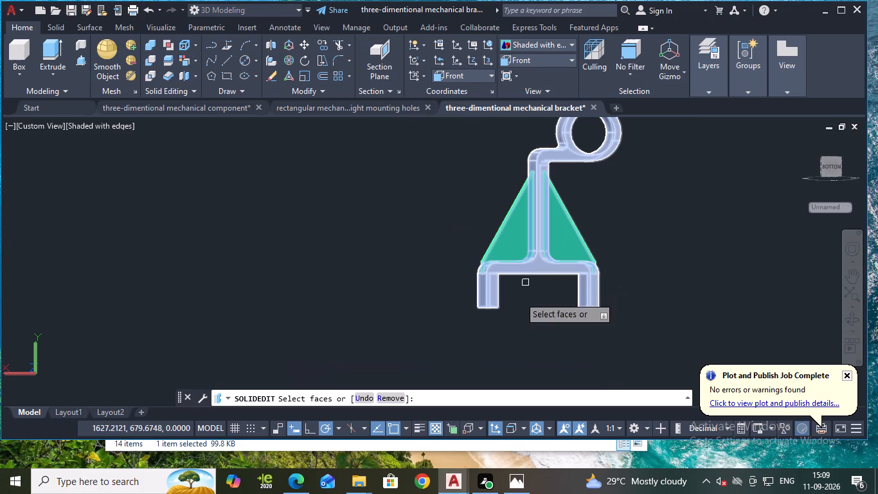
key("Escape")
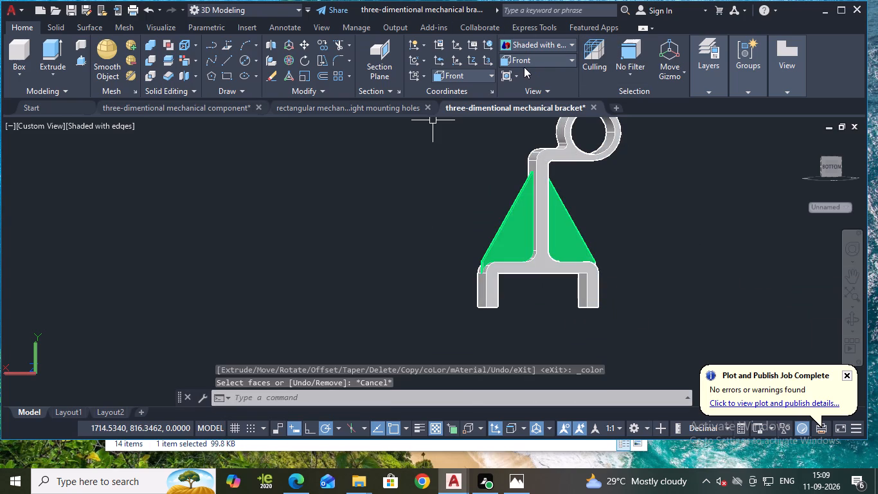
Show the bracket in Top view with the Shades of Gray visual style.
left_click(525, 60)
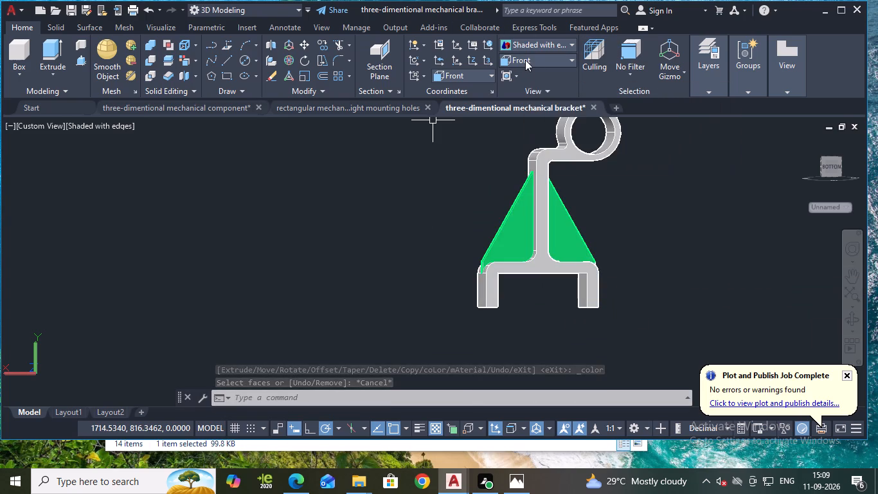
left_click(528, 80)
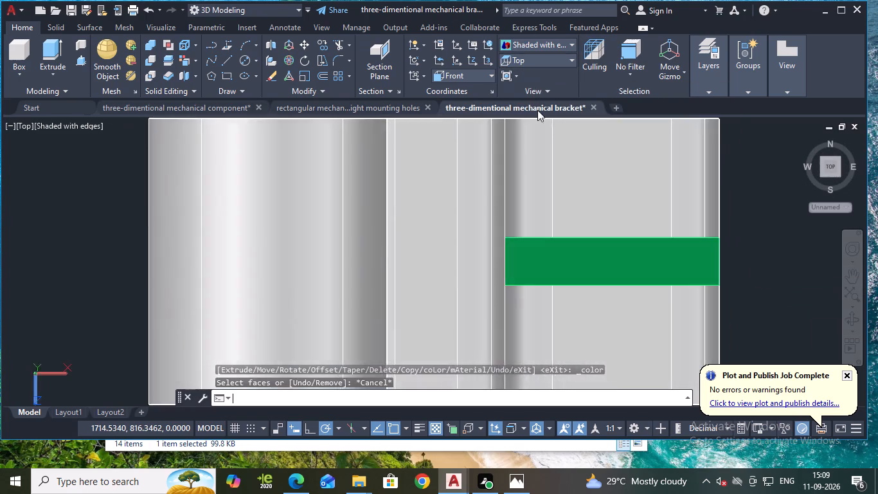
scroll(562, 169, "down", 1)
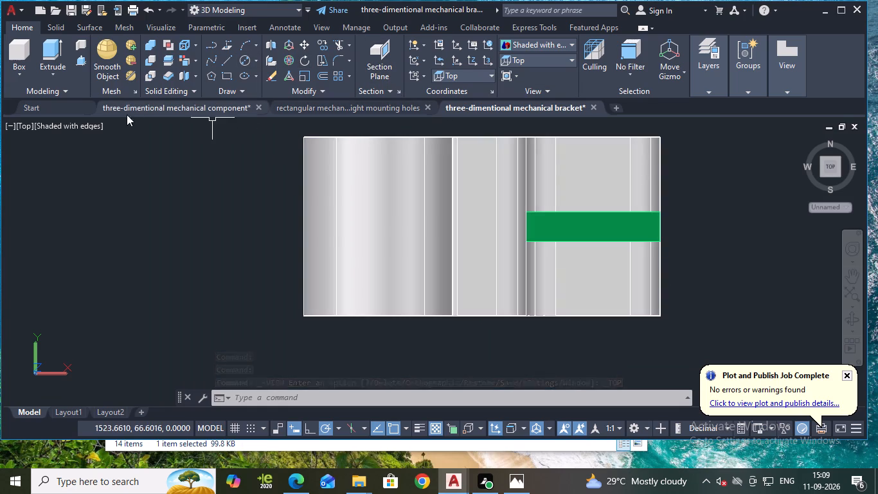
left_click(78, 126)
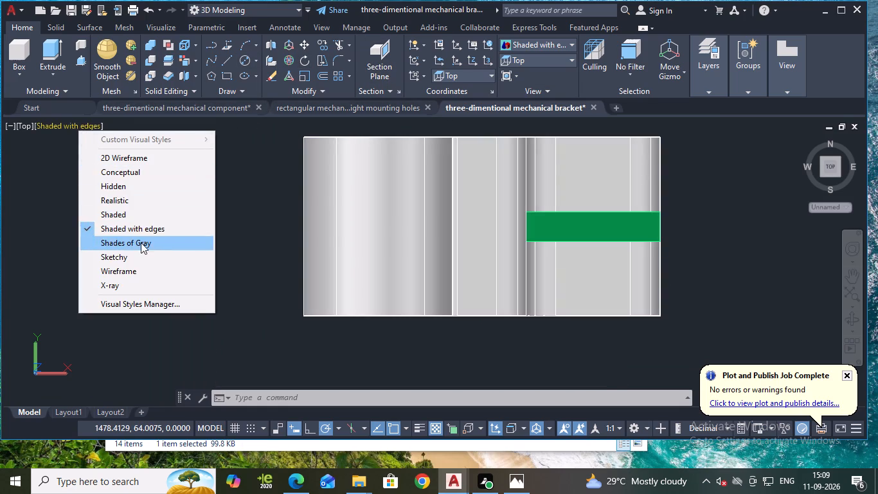
left_click(141, 242)
key("Escape")
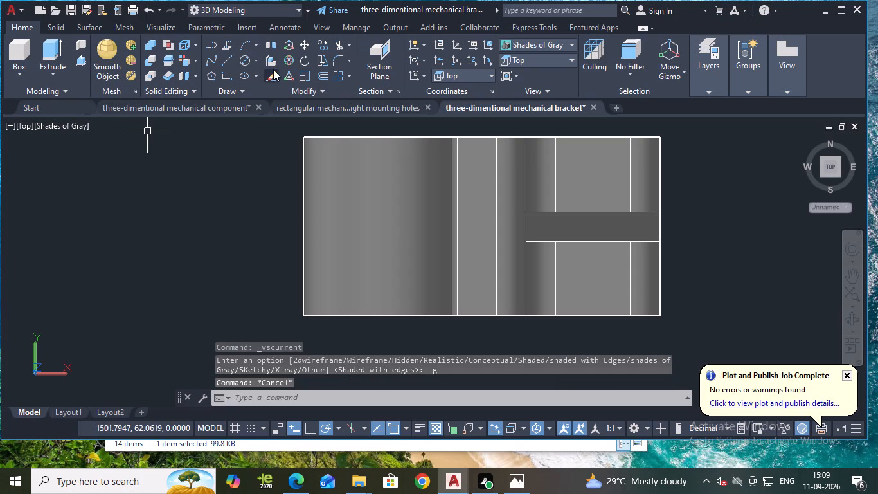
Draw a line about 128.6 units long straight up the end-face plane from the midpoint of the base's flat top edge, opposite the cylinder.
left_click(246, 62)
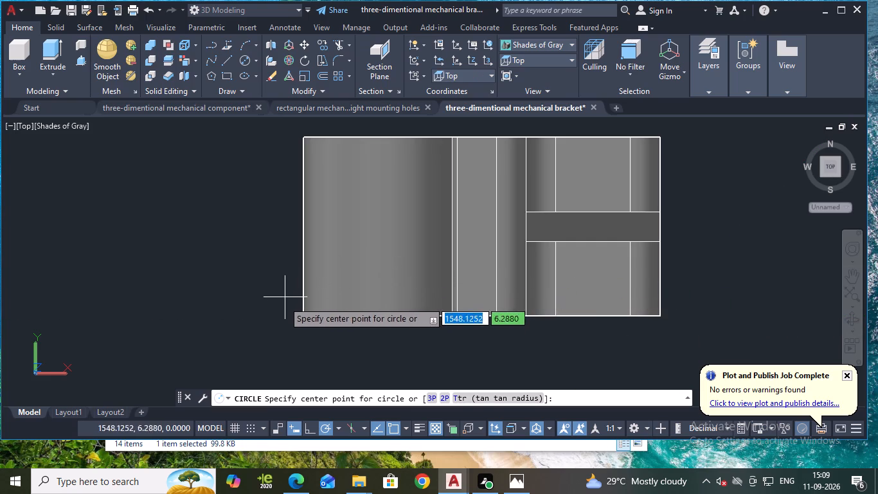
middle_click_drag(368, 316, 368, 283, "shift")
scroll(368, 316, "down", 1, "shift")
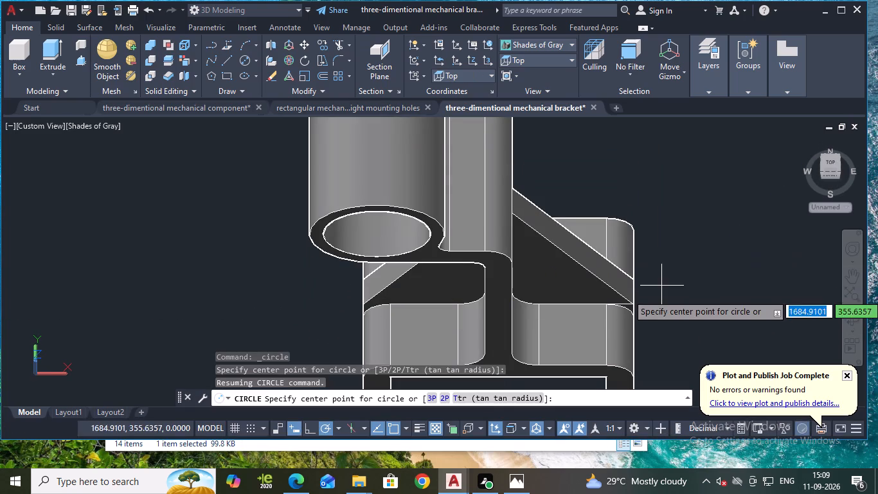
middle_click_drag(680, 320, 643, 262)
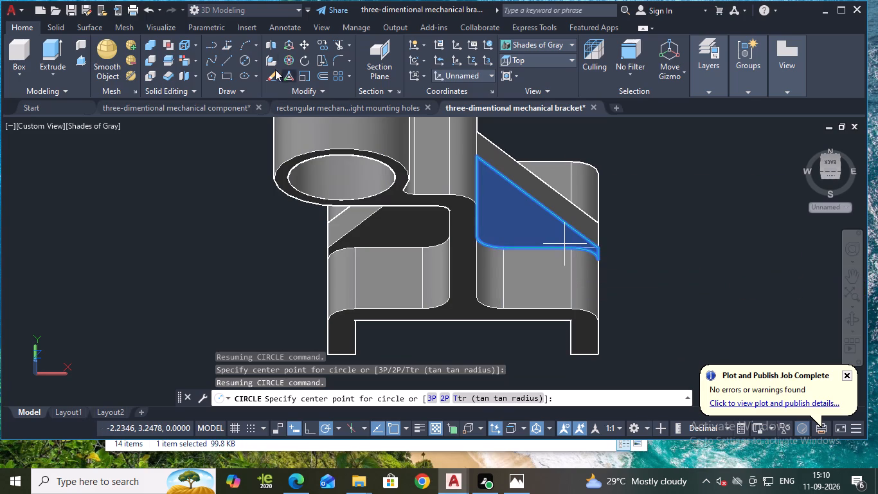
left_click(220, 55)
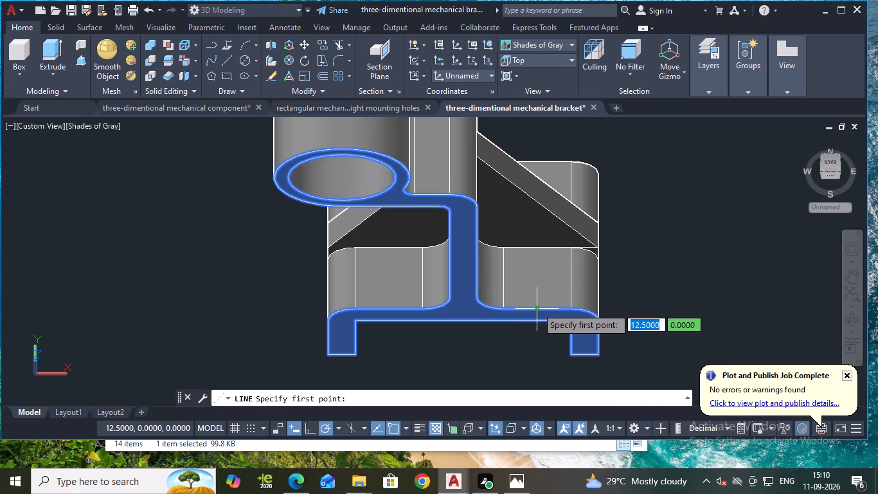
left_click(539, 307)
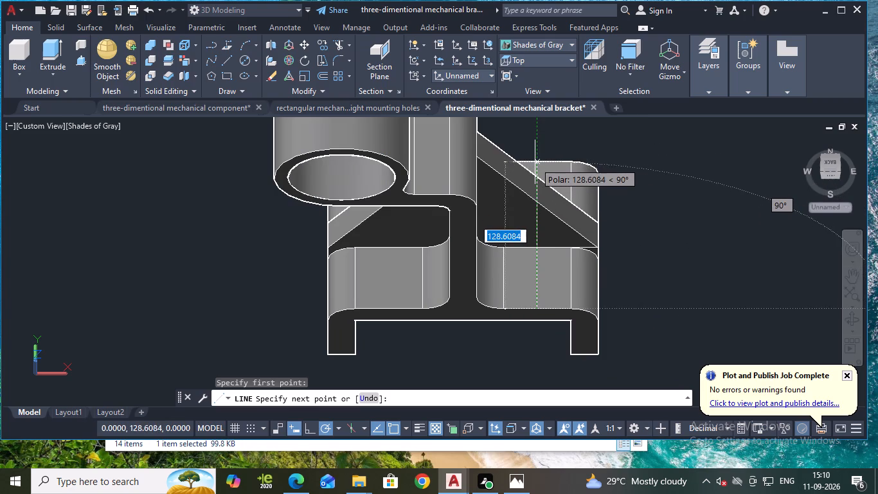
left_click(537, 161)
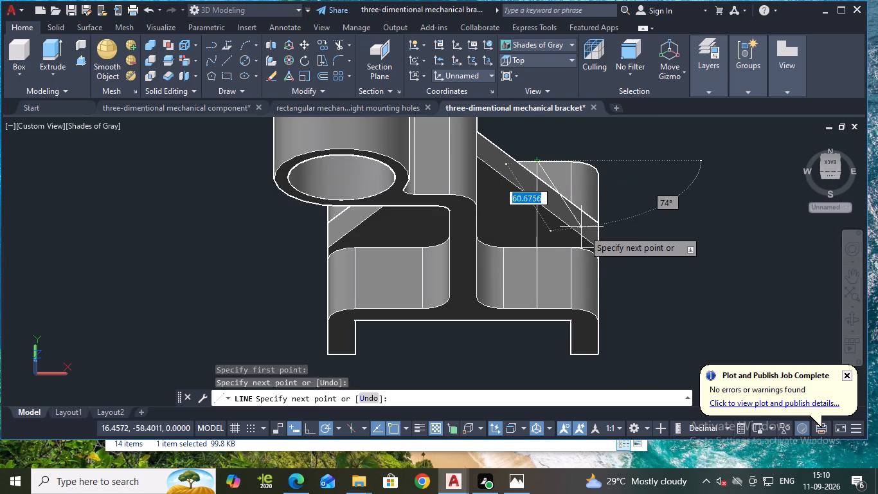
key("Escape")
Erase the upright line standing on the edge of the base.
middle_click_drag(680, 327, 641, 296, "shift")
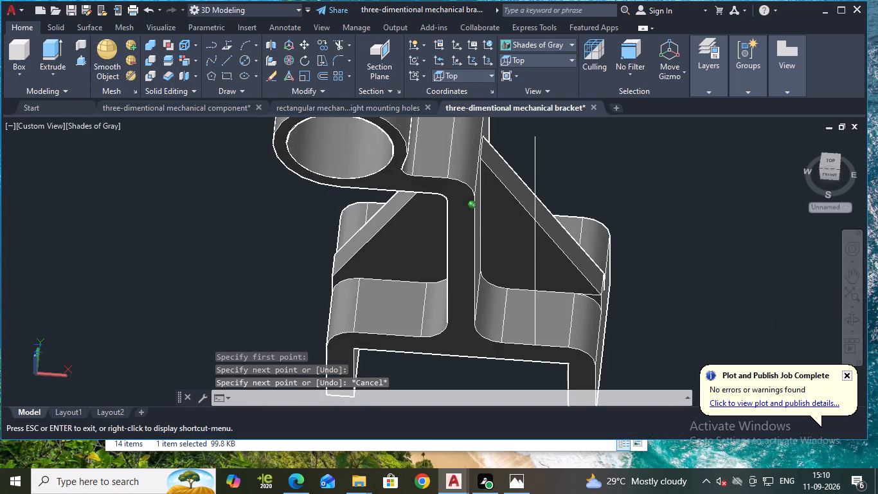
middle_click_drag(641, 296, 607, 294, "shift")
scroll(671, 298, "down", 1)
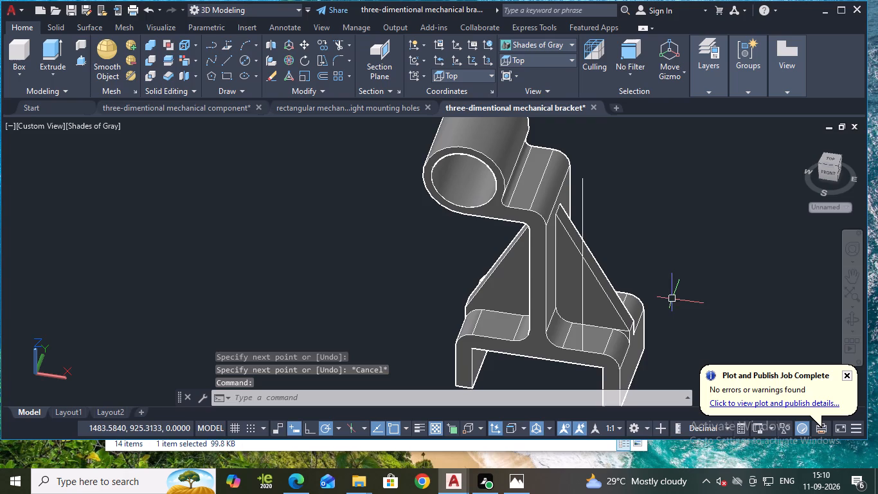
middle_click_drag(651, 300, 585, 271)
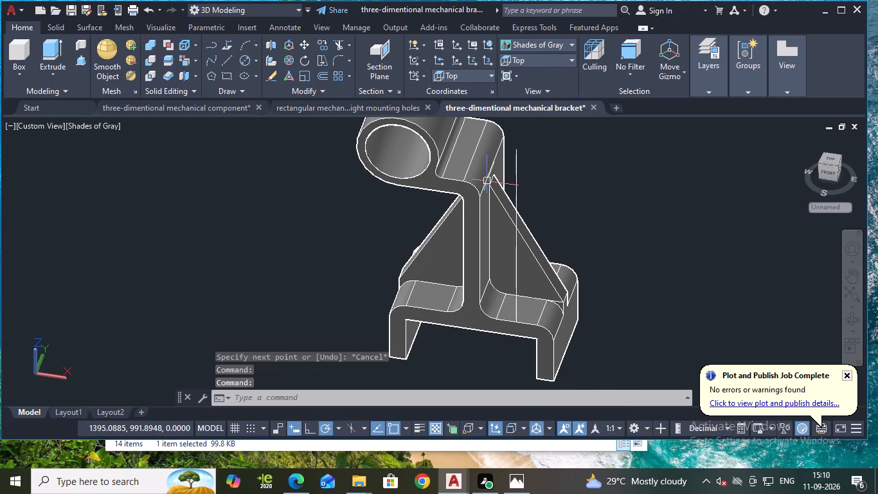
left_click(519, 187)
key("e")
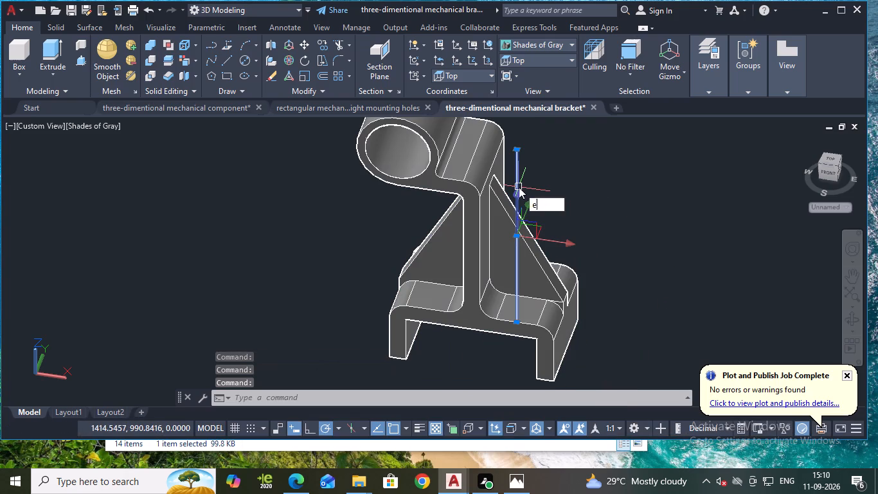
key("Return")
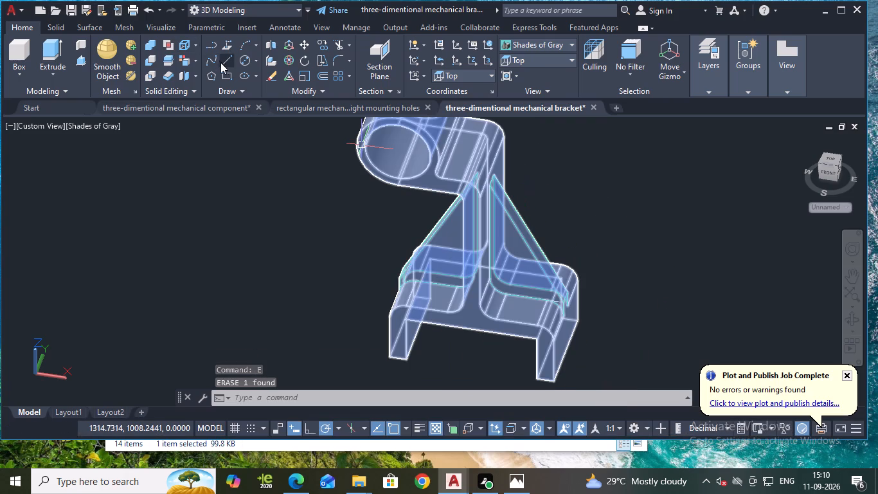
Draw a line from the midpoint of the base's flat top edge opposite the cylinder, running across the top face past the far edge.
left_click(221, 62)
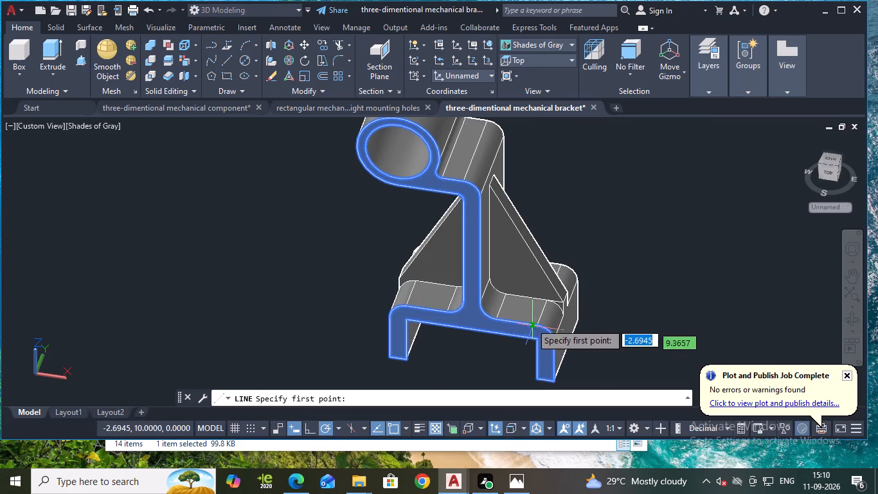
left_click(515, 324)
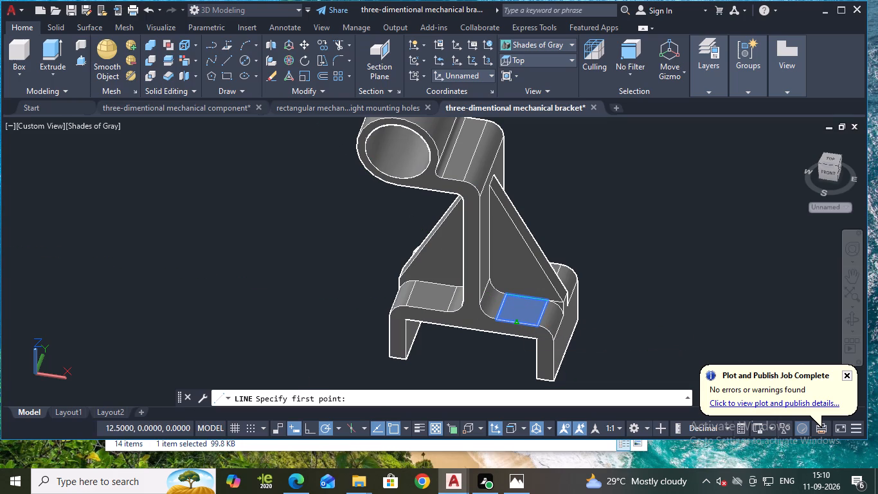
left_click(548, 244)
key("Escape")
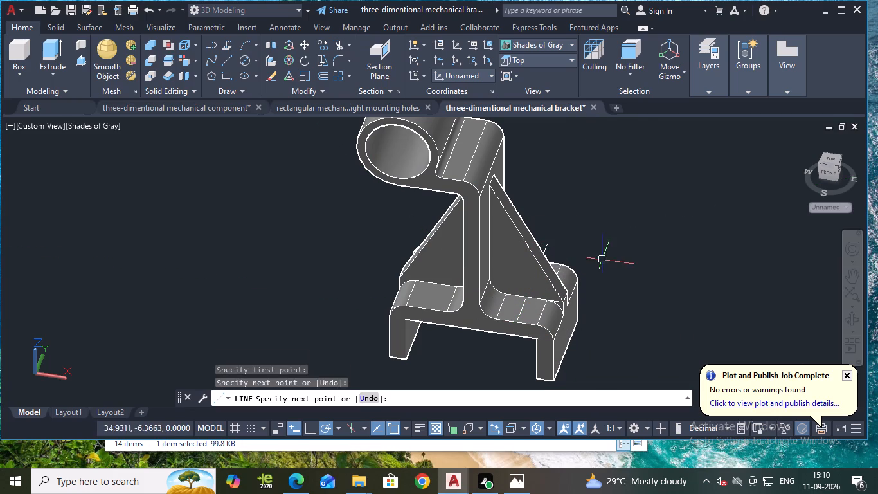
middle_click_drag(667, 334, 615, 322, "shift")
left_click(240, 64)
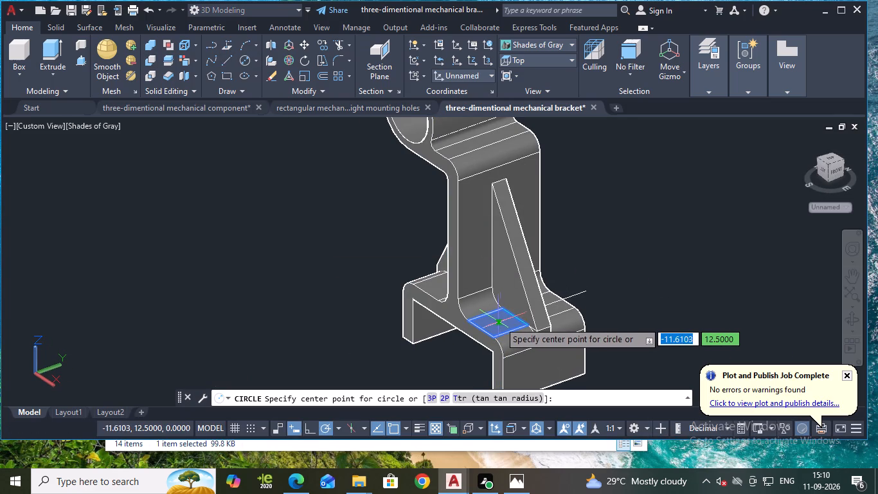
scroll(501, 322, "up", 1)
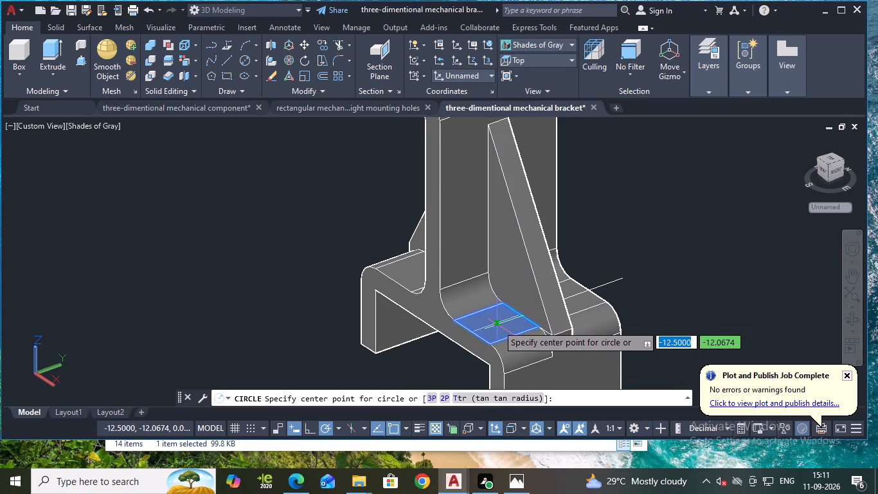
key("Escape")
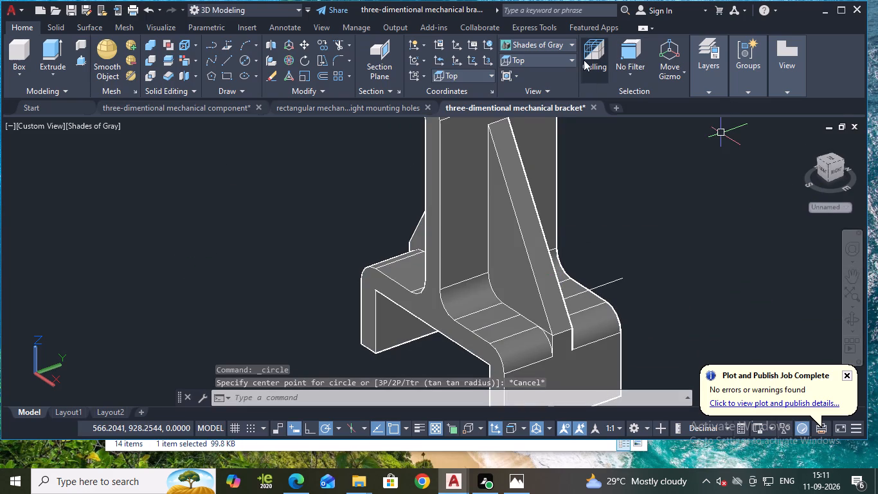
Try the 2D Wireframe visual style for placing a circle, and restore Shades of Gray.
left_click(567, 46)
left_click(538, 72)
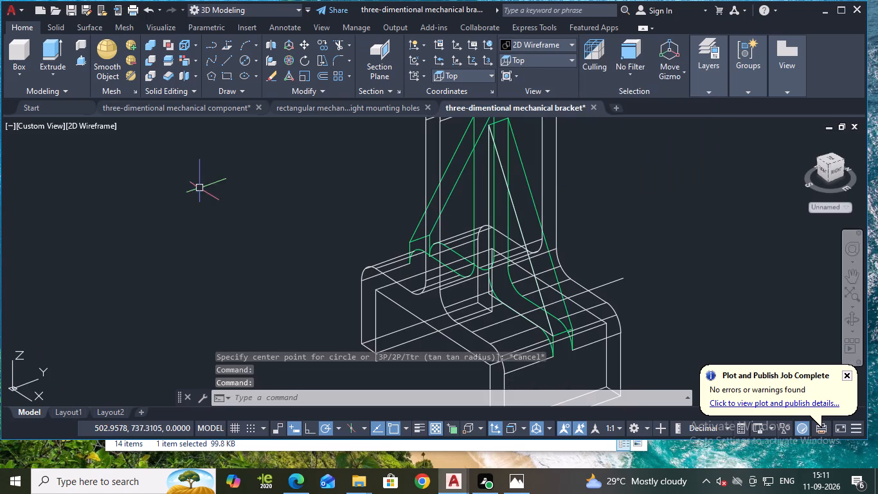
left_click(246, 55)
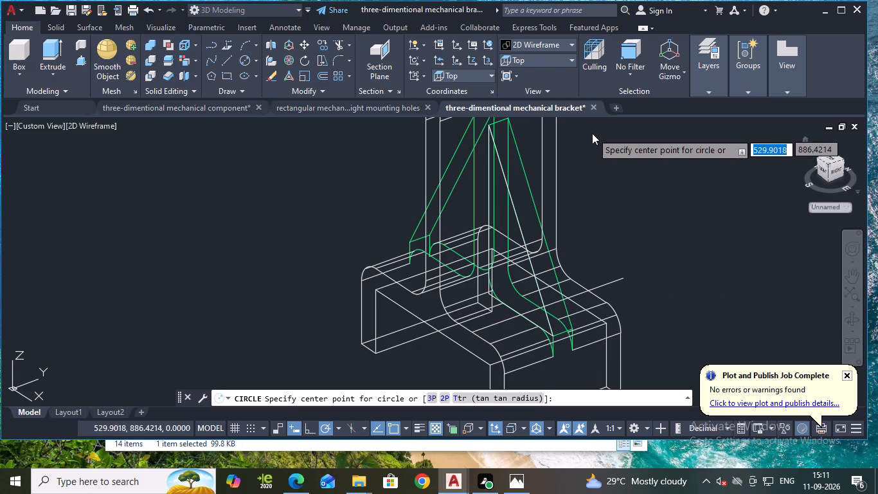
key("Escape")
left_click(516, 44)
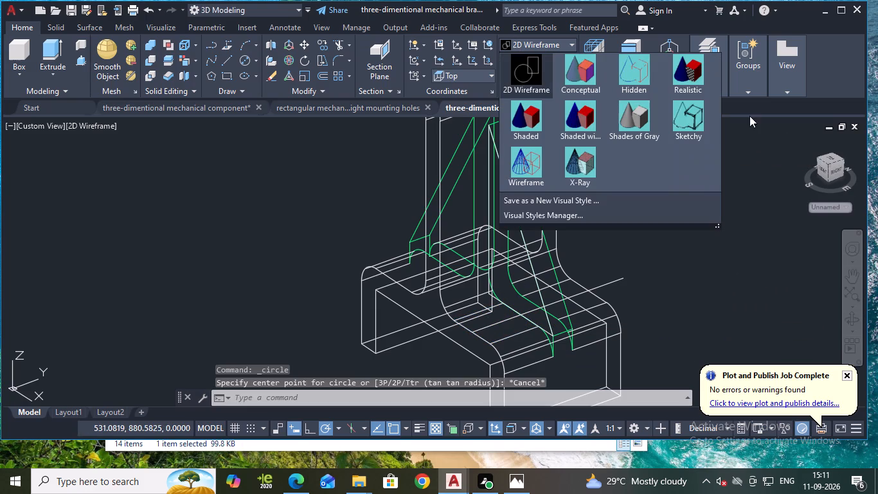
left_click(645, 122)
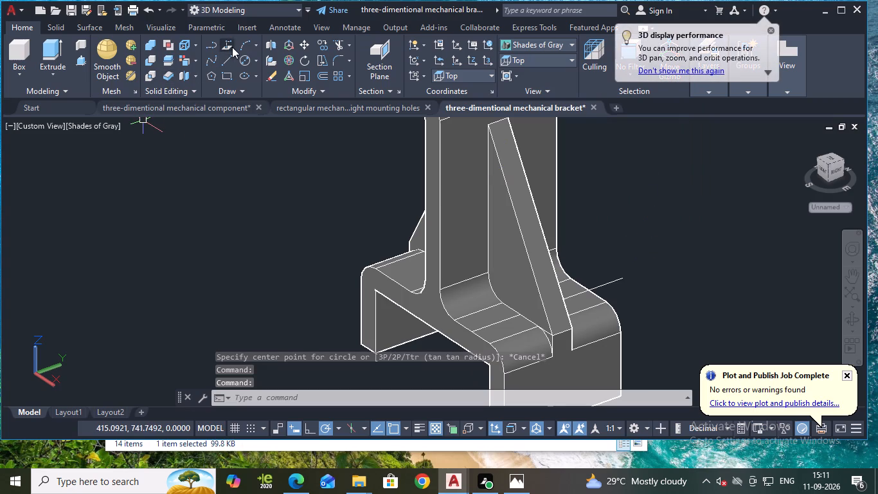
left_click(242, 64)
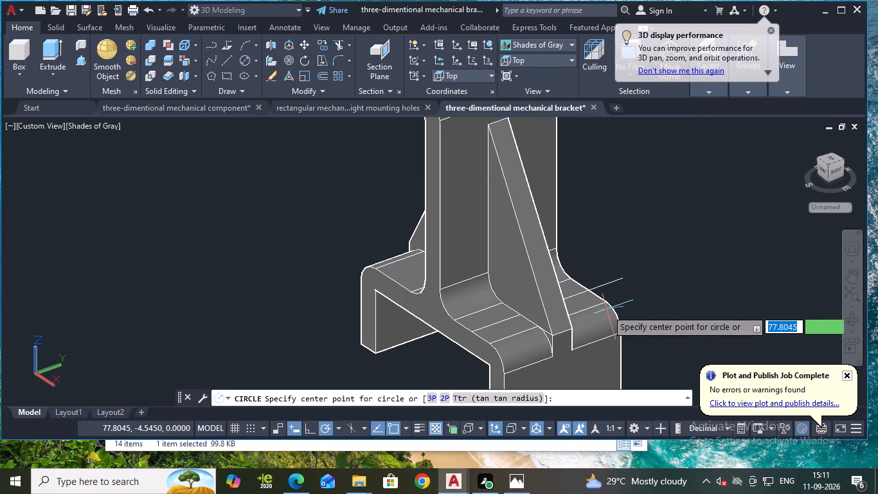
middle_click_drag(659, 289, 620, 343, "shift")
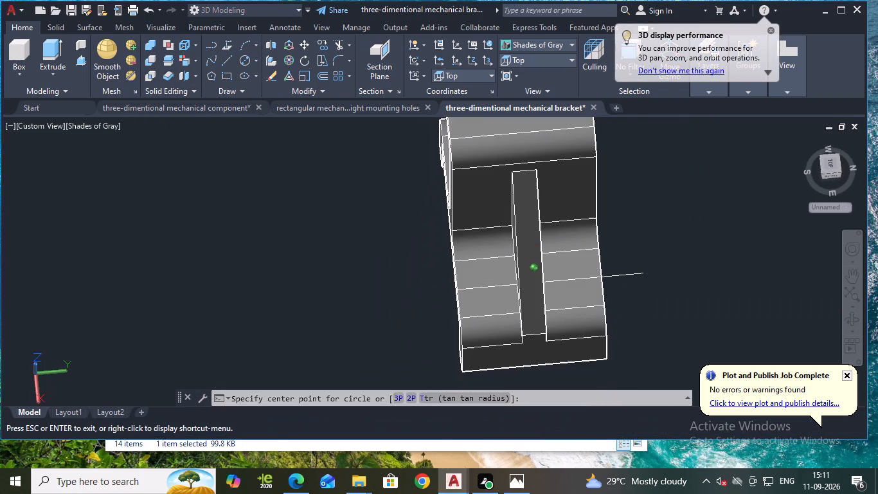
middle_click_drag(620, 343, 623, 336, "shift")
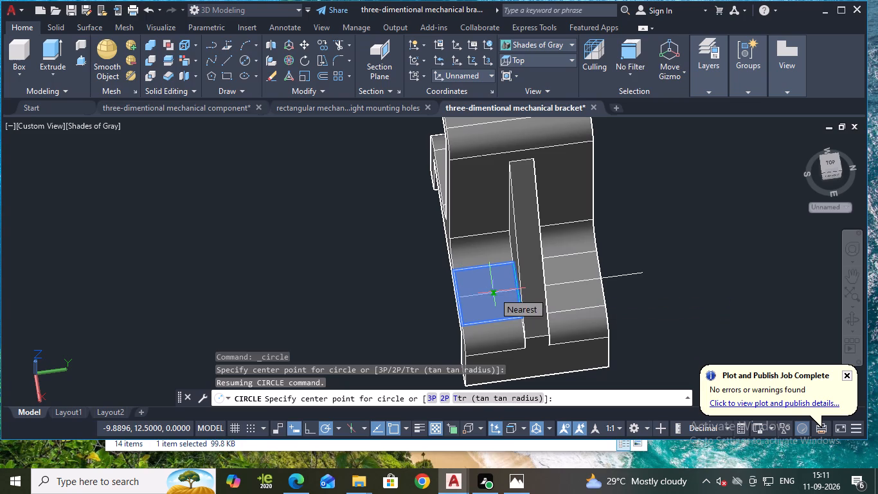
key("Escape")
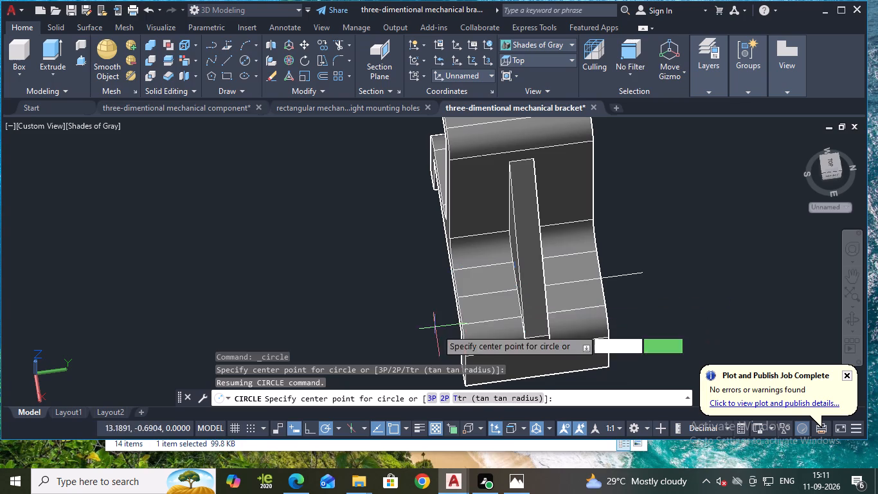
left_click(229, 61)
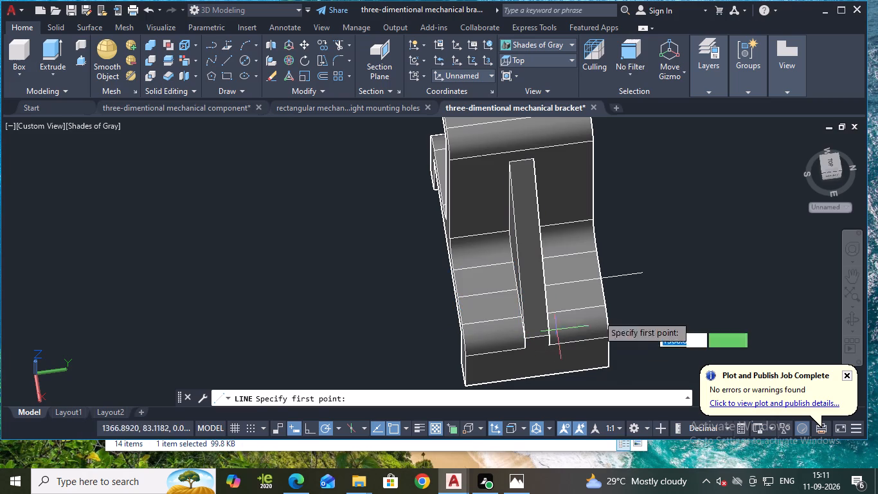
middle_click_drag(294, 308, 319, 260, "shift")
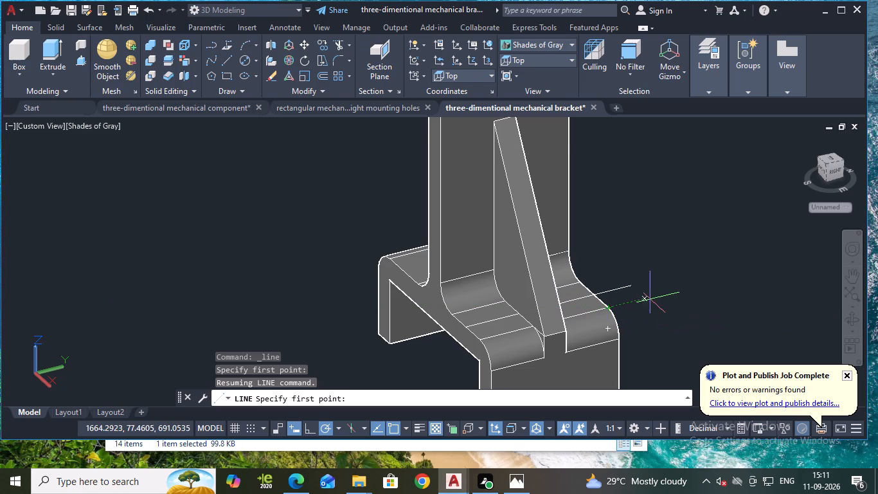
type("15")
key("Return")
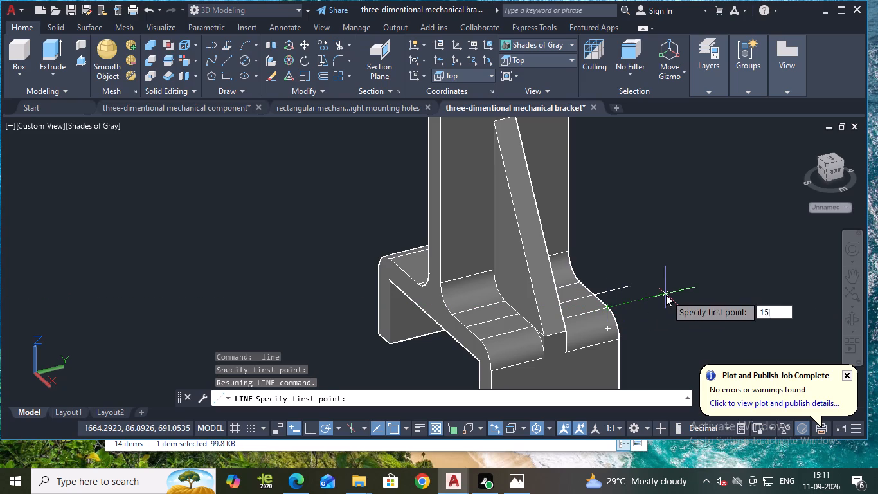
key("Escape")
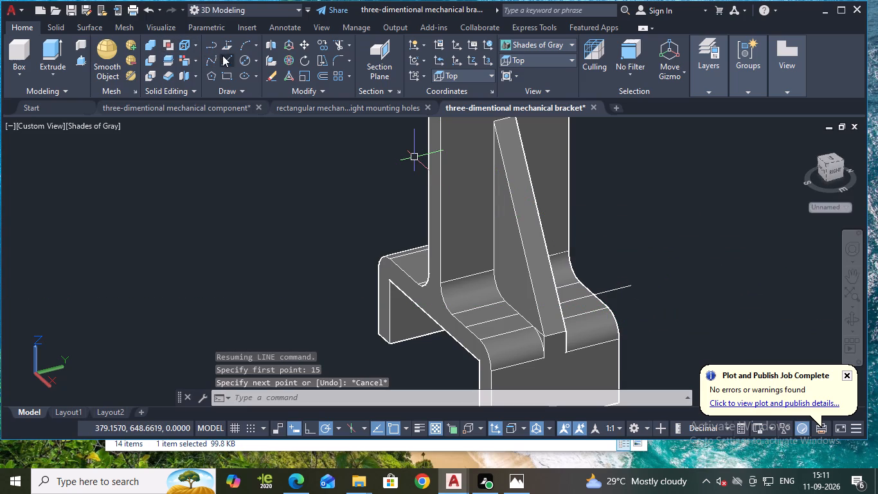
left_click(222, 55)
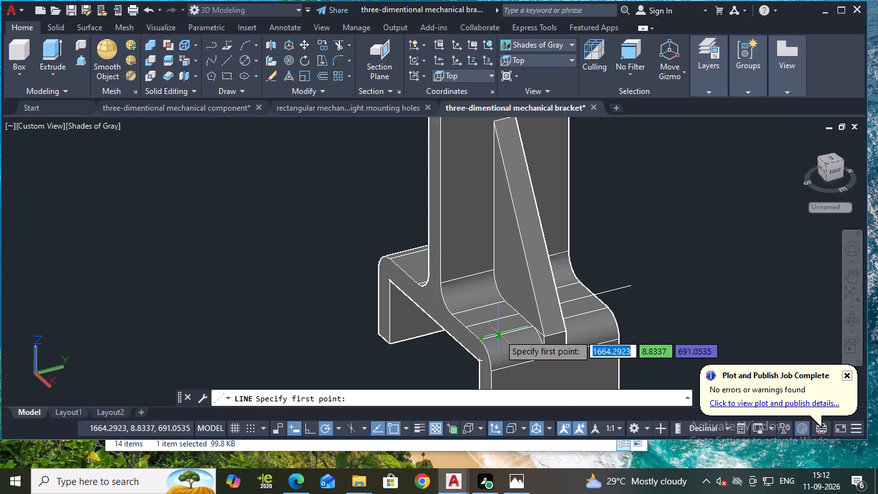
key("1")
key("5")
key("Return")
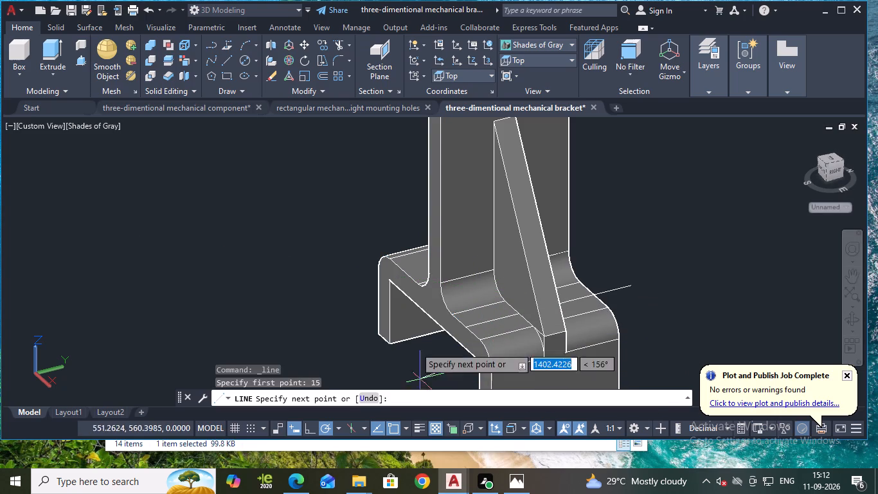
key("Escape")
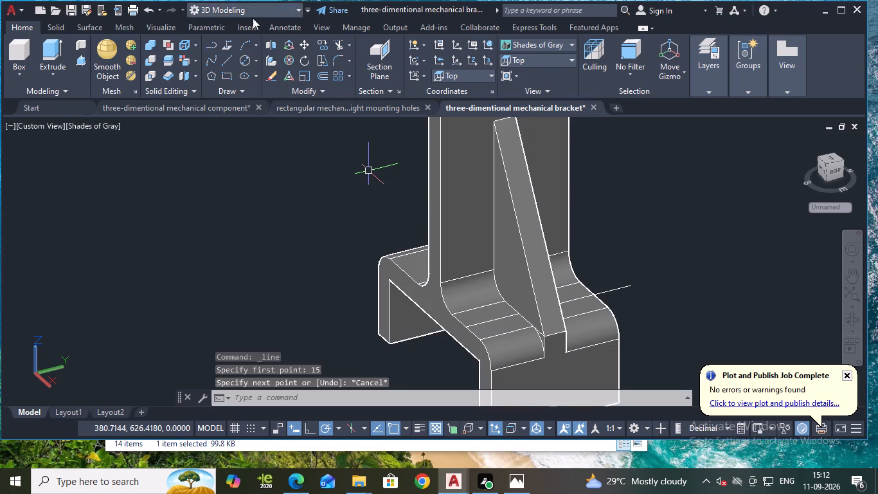
From the outer corner of the base's flat top, draw a line 15 units along its edge, continuing about 25 units across the face.
left_click(228, 64)
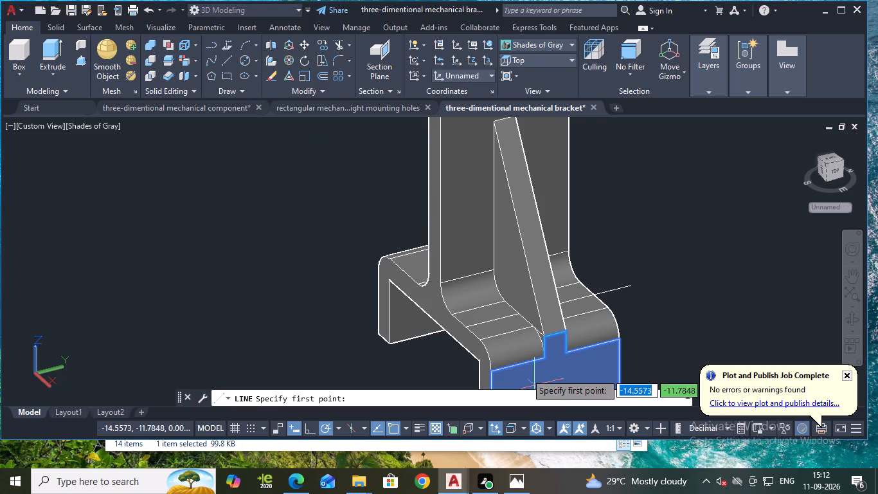
left_click(481, 340)
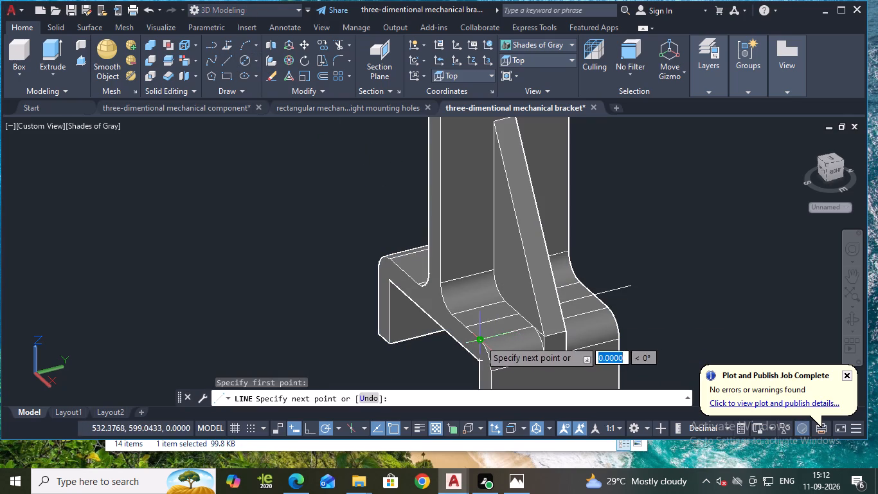
type("15")
key("Return")
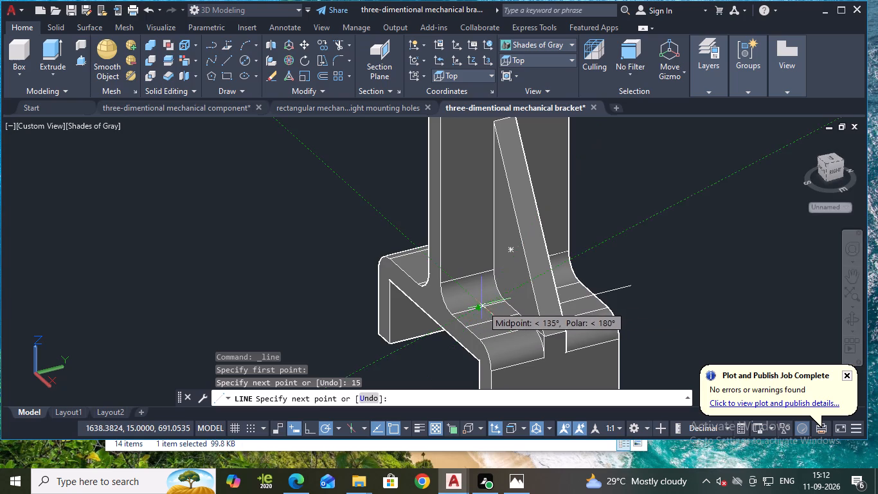
scroll(484, 308, "up", 3)
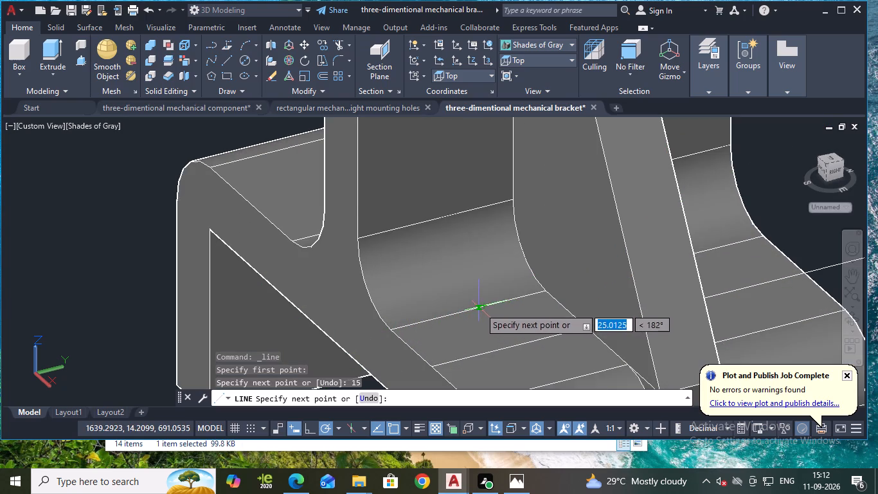
left_click(483, 305)
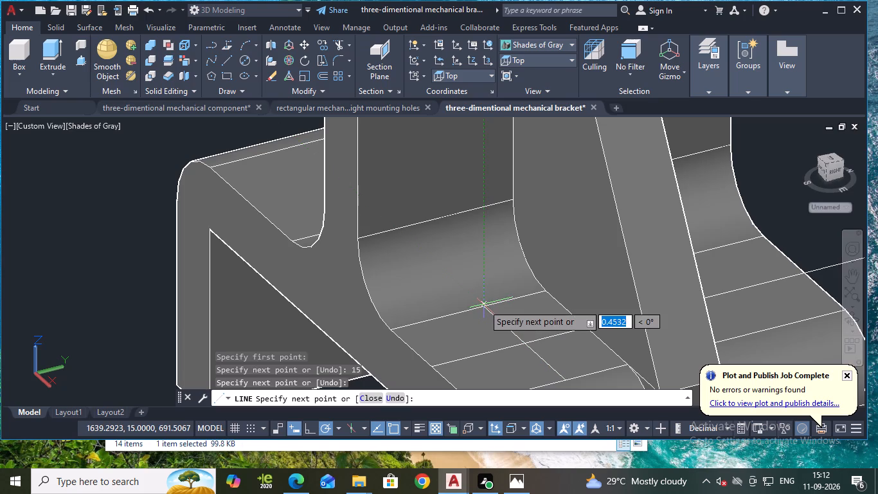
key("Escape")
scroll(510, 314, "down", 1)
key("Escape")
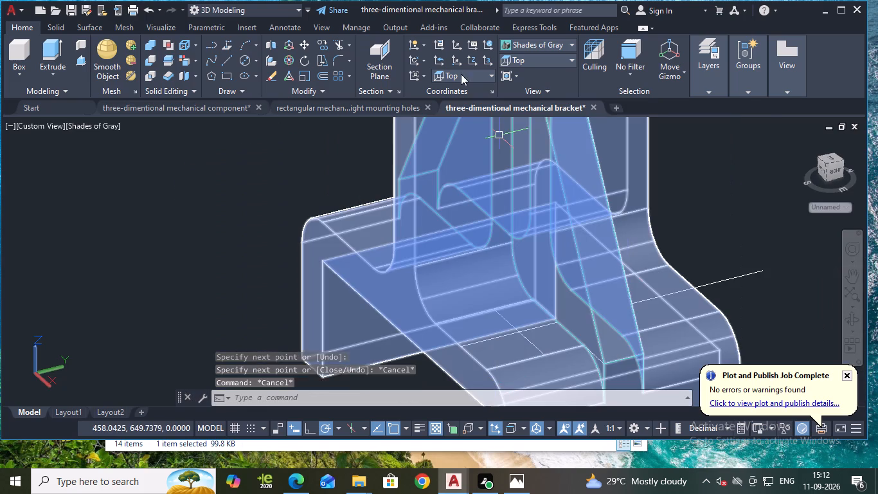
Draw a 10-unit diameter circle centred where the two construction lines cross on the base's flat top beside the rib.
left_click(244, 59)
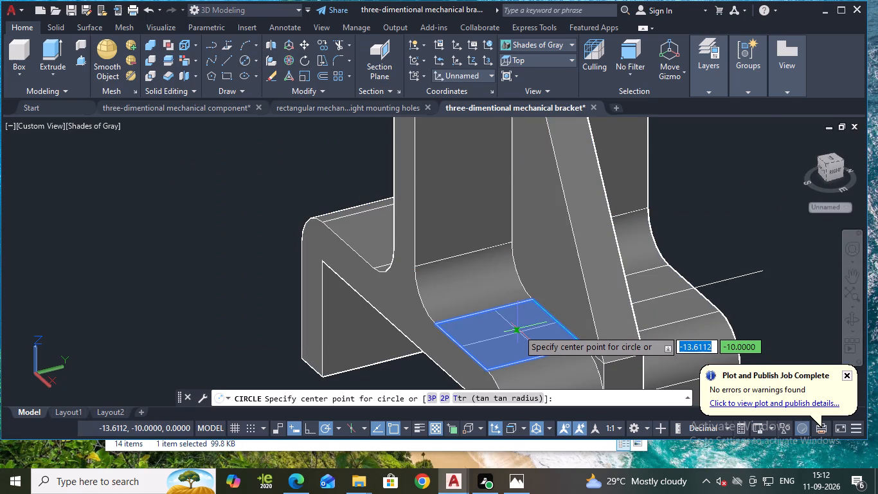
left_click(521, 332)
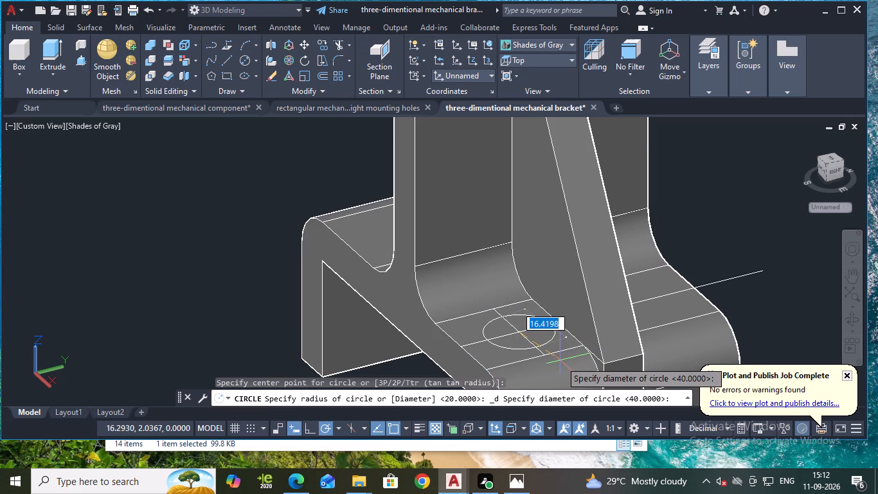
key("d")
key("Return")
type("10")
key("Return")
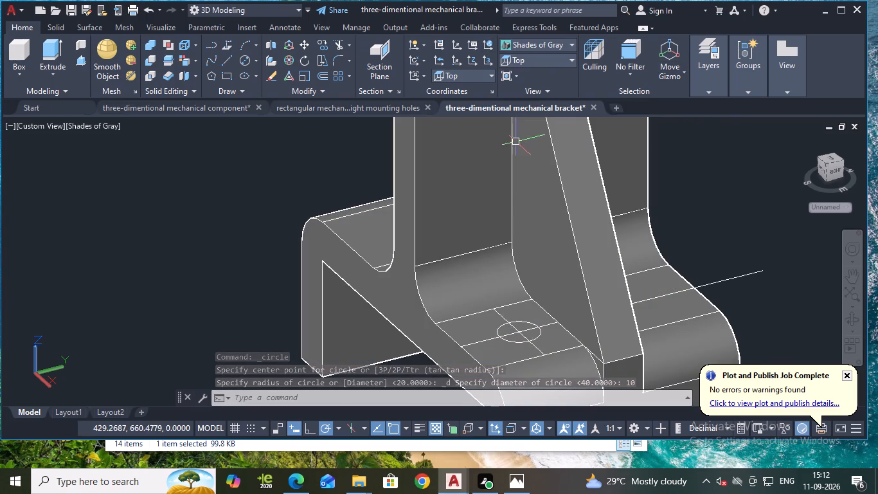
Copy the circle from its centre 30 units across the base width to the flat top beyond the rib.
left_click(532, 338)
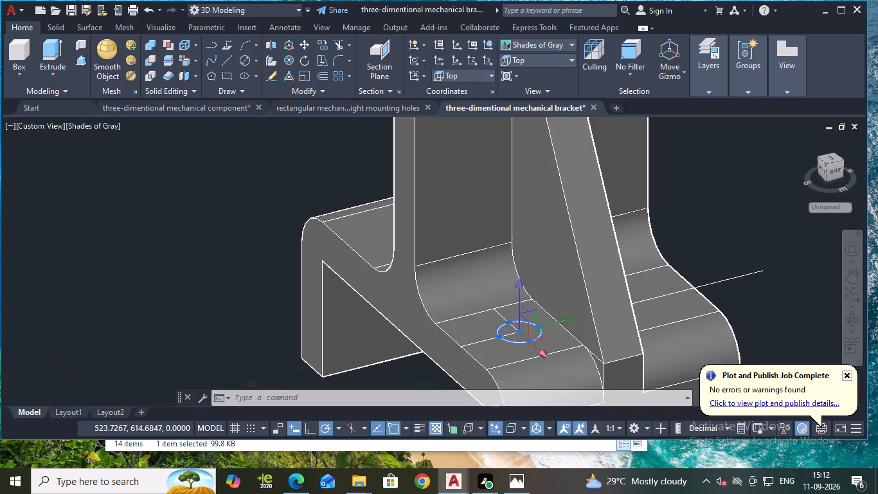
key("Escape")
left_click(534, 338)
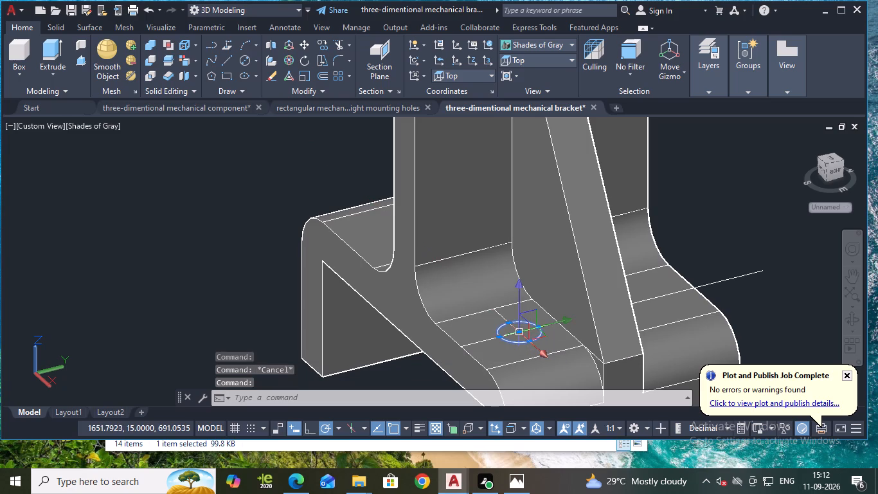
type("co")
key("Return")
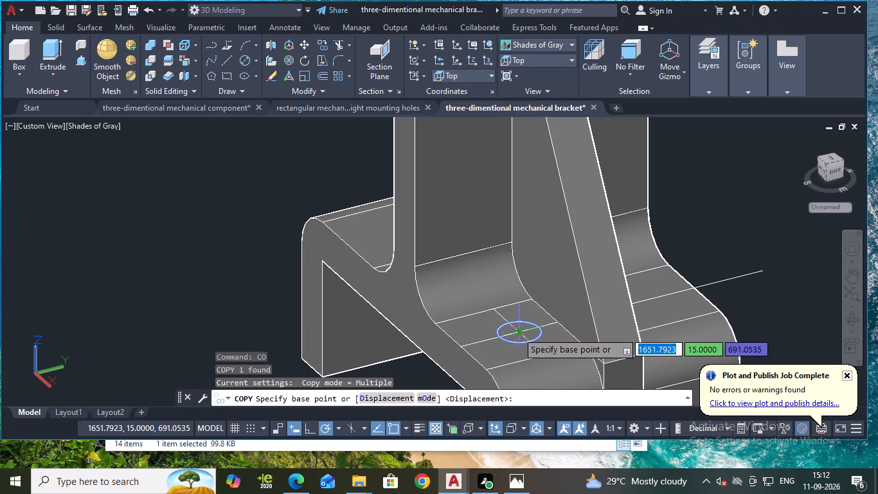
left_click(519, 333)
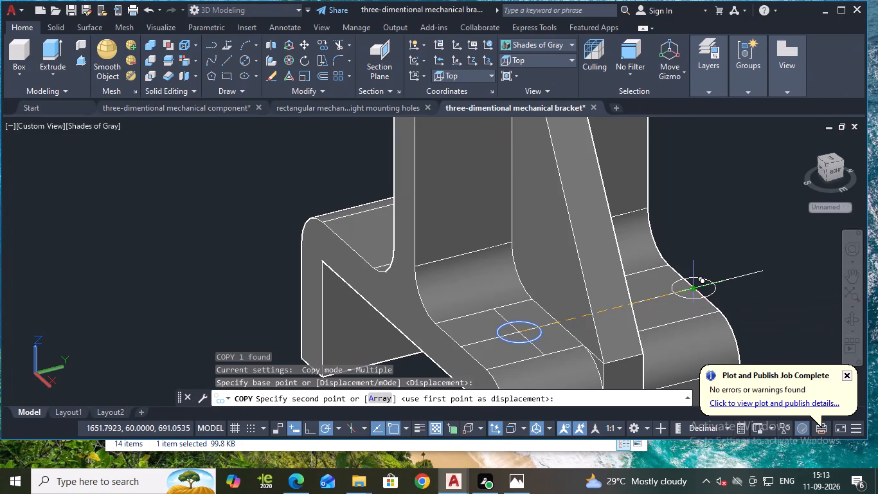
type("30")
key("Return")
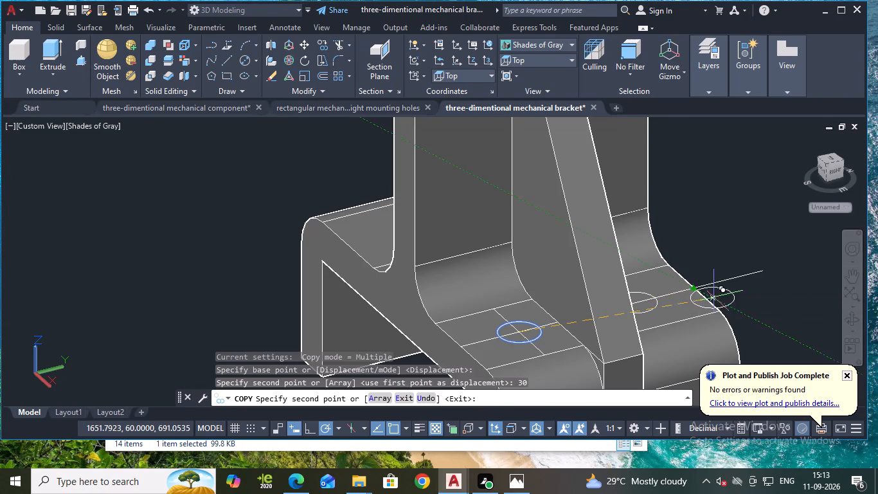
Place another copy of the circle 55 units away on the base's flat top at the cylinder side of the upright plate.
middle_click_drag(776, 292, 733, 301, "shift")
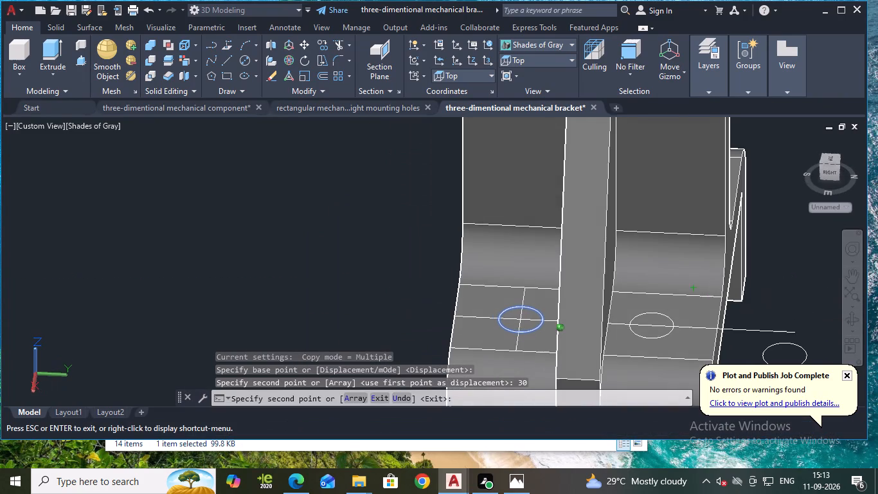
middle_click_drag(733, 301, 743, 305, "shift")
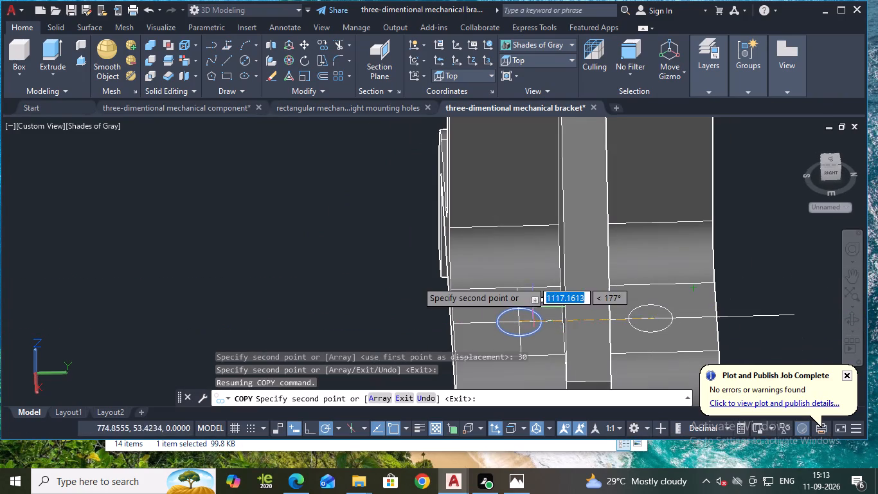
middle_click_drag(367, 266, 474, 283, "shift")
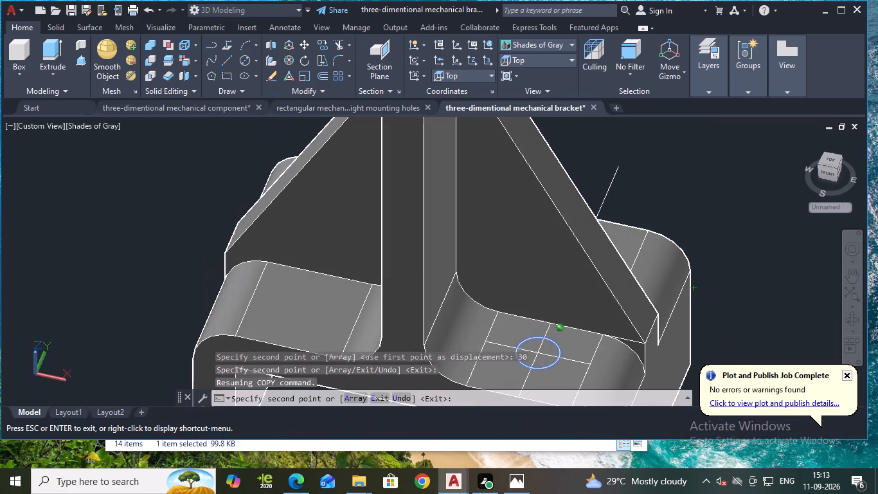
middle_click_drag(474, 283, 474, 283, "shift")
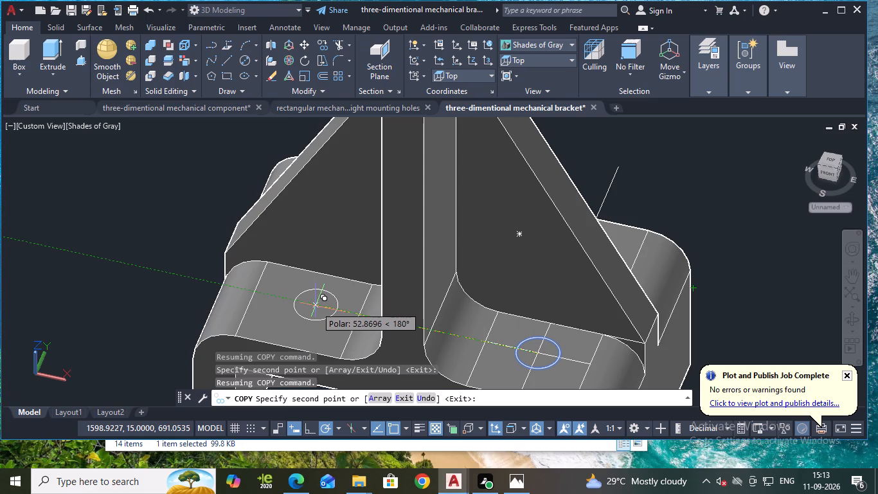
type("55")
key("Return")
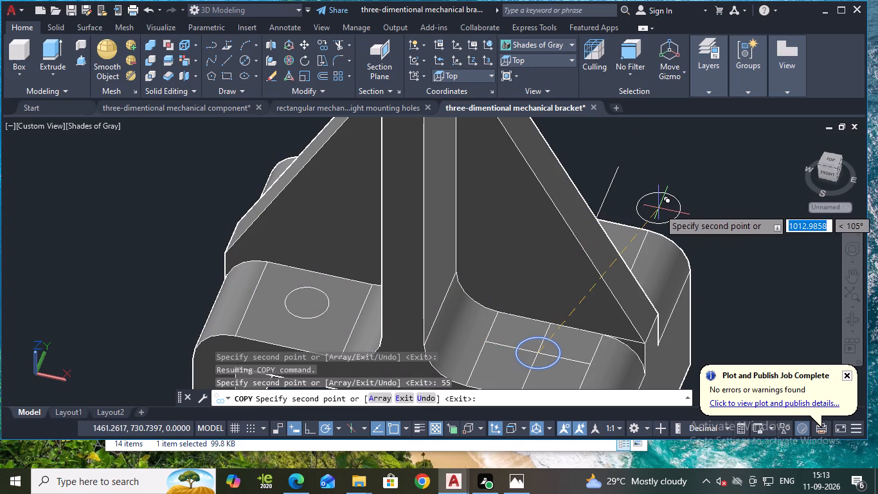
key("Escape")
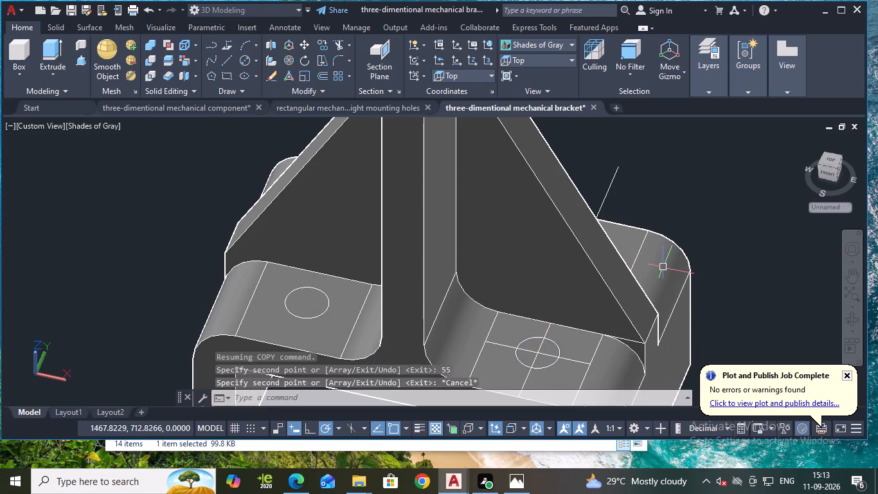
Copy the circle on the cylinder side from its centre 30 units across the base width to the other side of the rib.
middle_click_drag(134, 267, 175, 282, "shift")
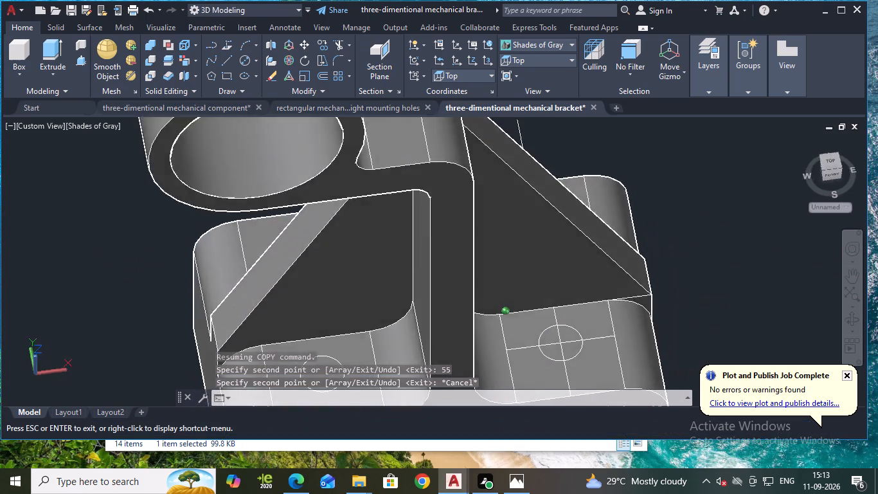
middle_click_drag(175, 282, 249, 264, "shift")
scroll(251, 272, "down", 1)
middle_click_drag(251, 291, 267, 257)
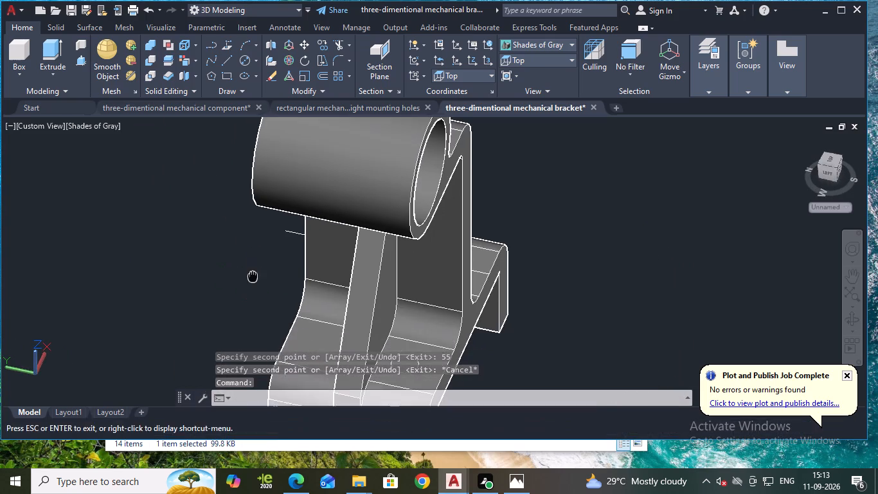
left_click(247, 60)
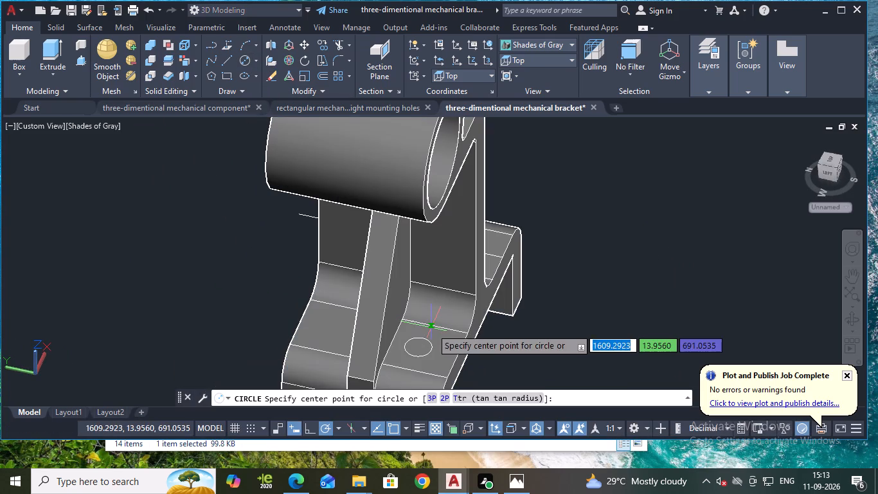
key("Escape")
left_click(429, 355)
key("Escape")
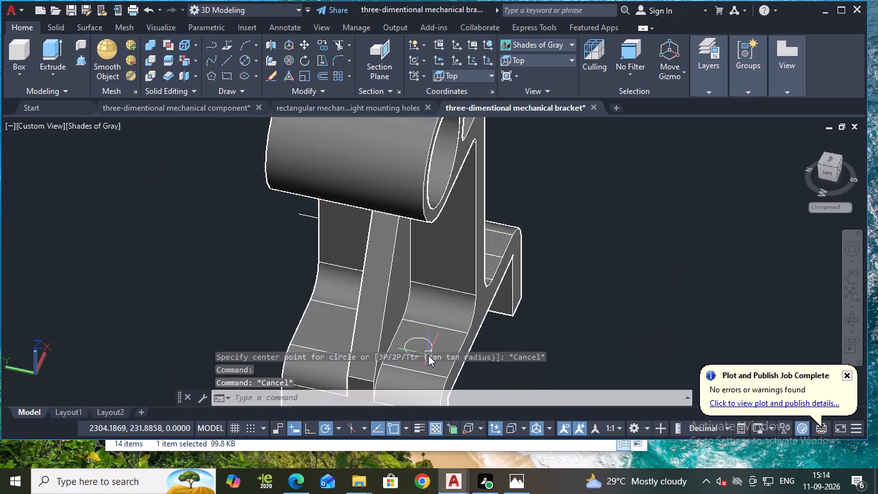
left_click(427, 337)
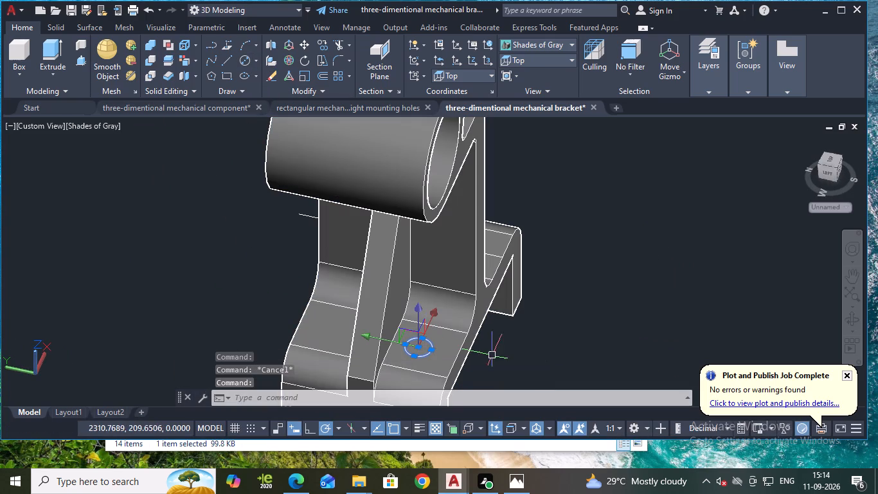
type("co")
key("Return")
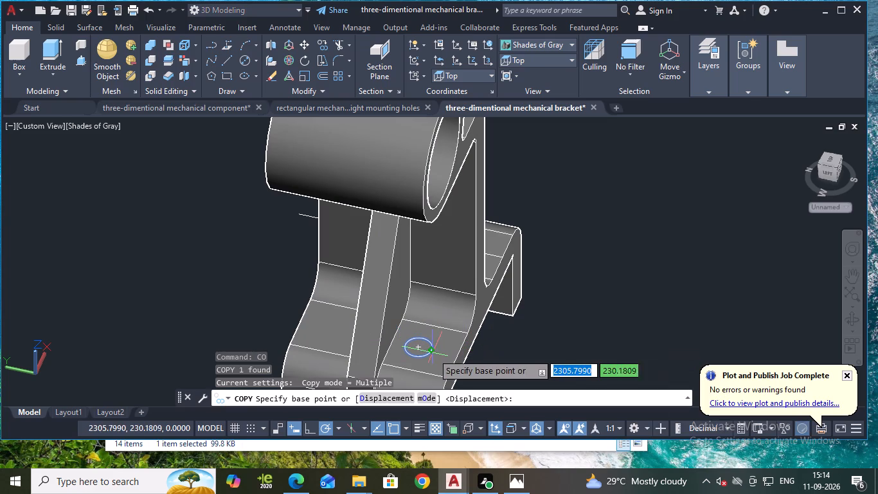
left_click(419, 346)
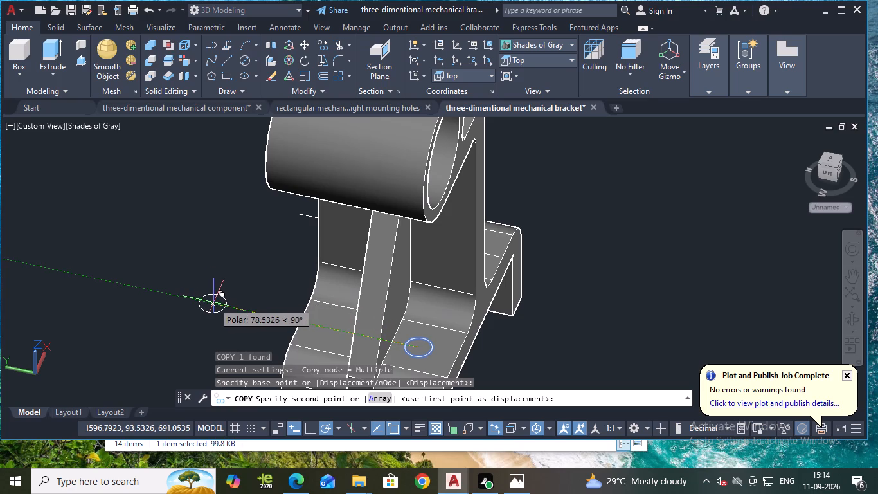
type("30")
key("Return")
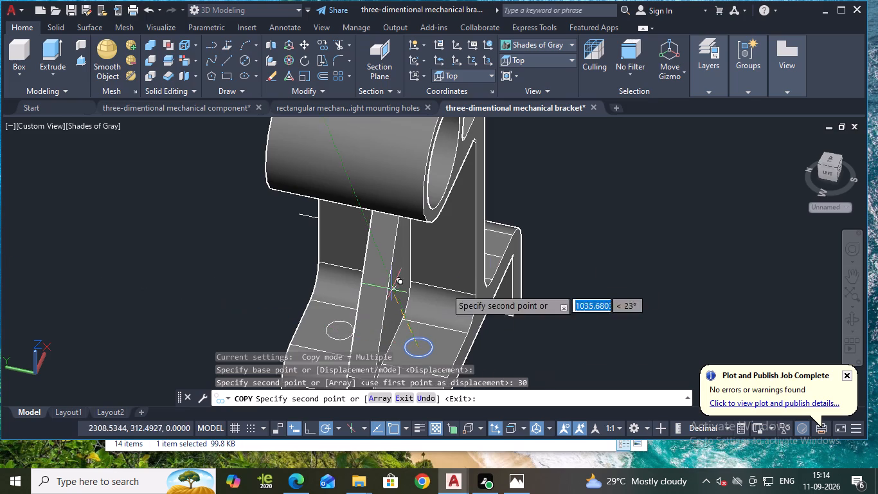
Erase the long construction line running through the hole circle at the back of the base, on the side away from the cylinder.
key("Escape")
middle_click_drag(226, 260, 262, 271, "shift")
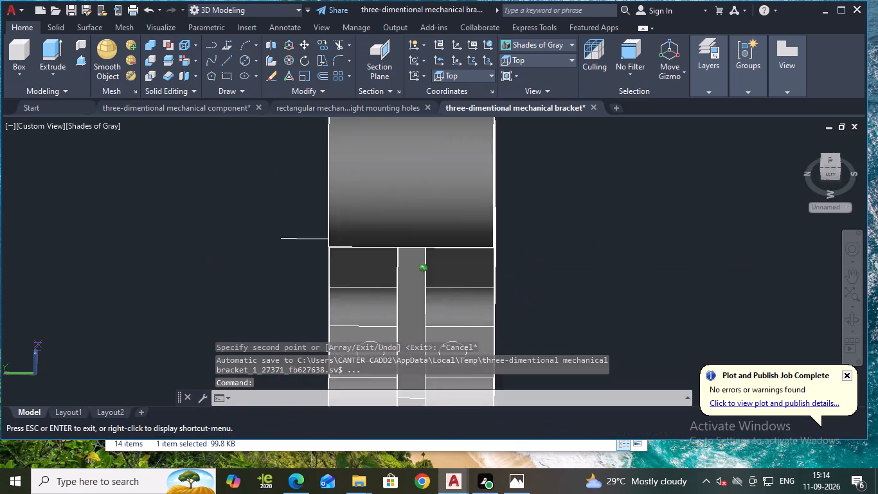
middle_click_drag(262, 271, 367, 257, "shift")
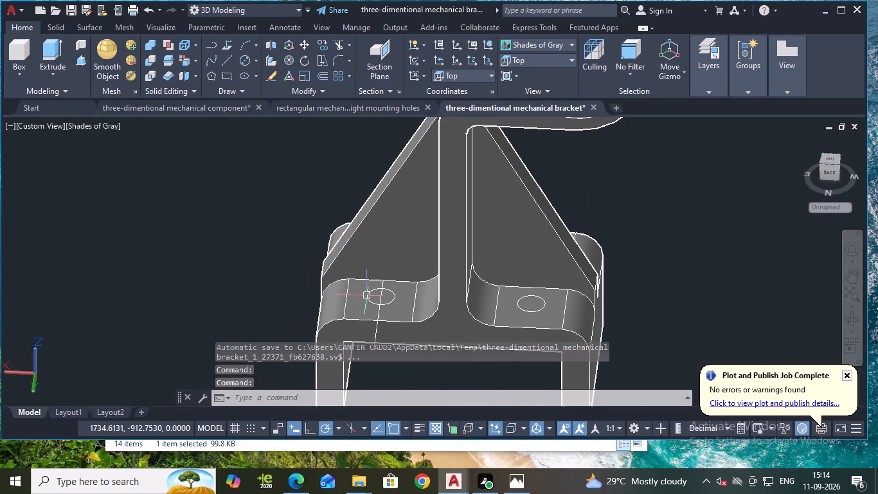
scroll(269, 295, "down", 1)
middle_click_drag(268, 293, 271, 277)
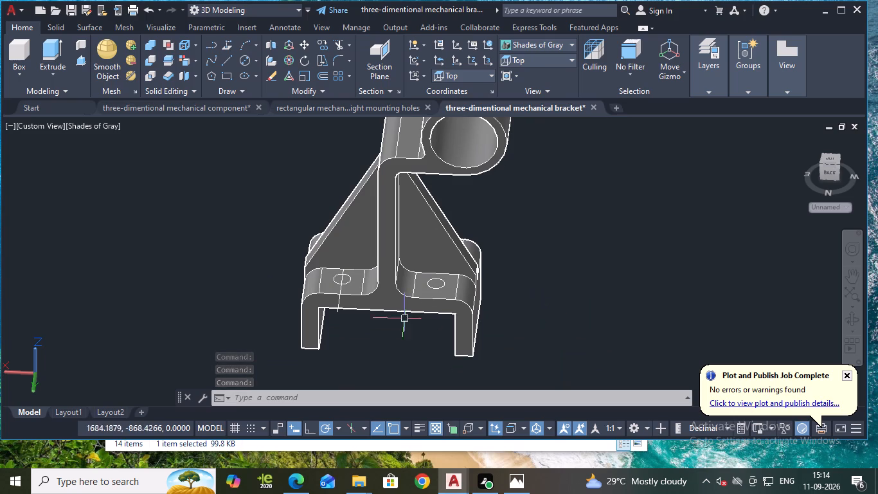
left_click(336, 309)
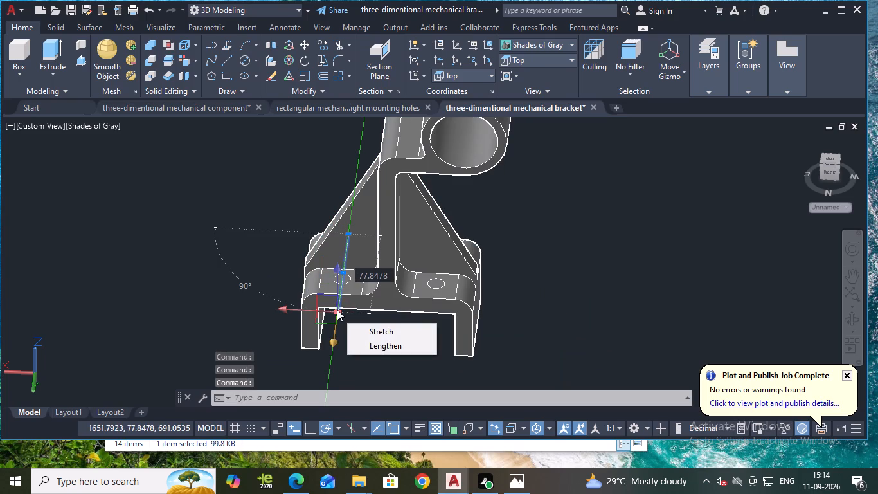
key("e")
key("Return")
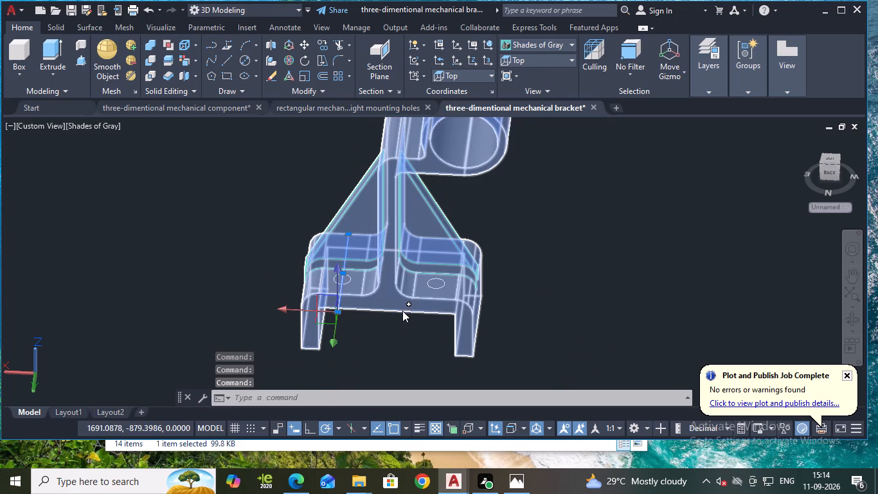
key("Return")
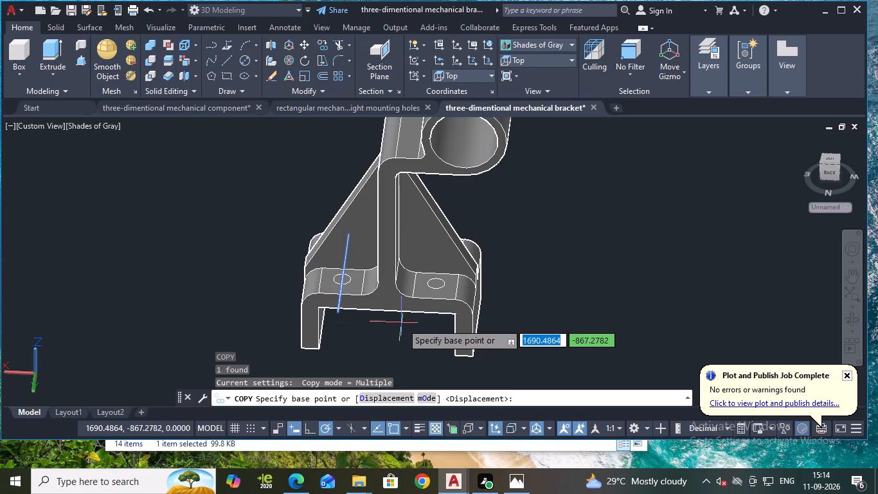
key("Escape")
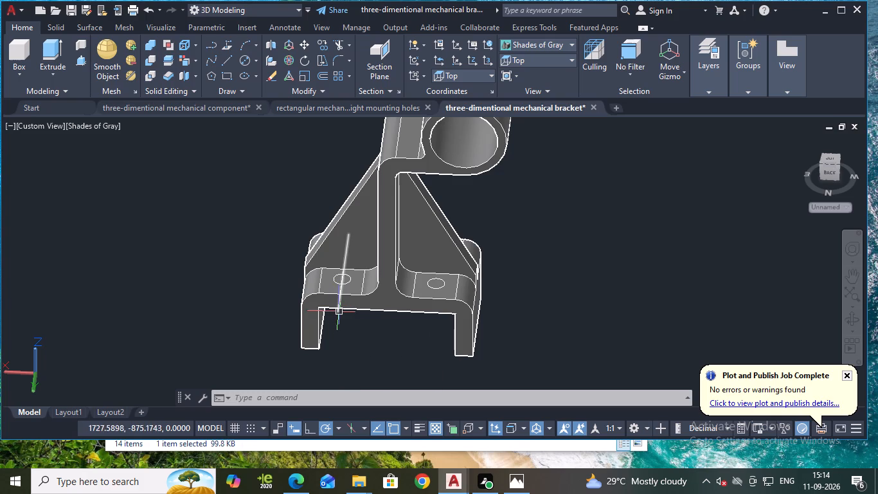
left_click(339, 312)
key("e")
key("Return")
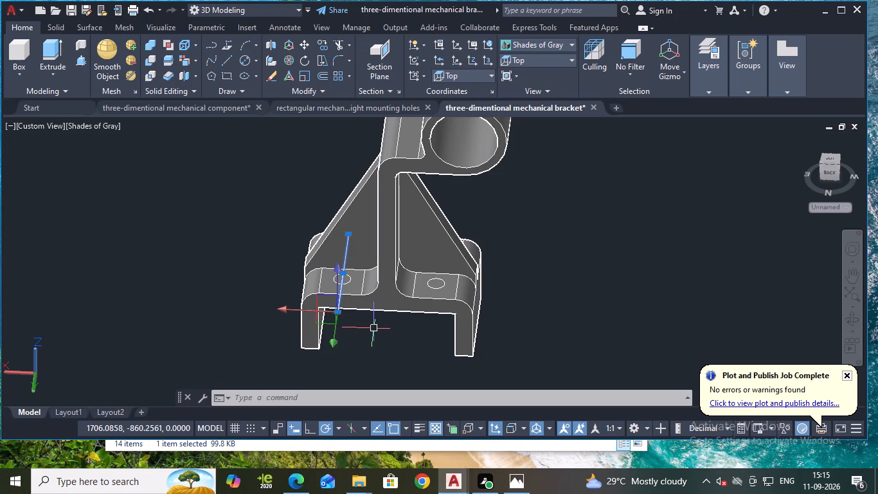
key("e")
key("Return")
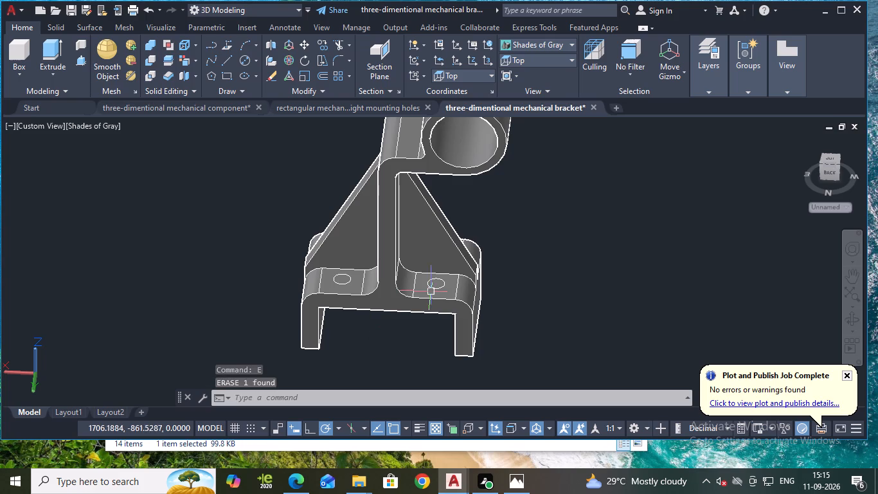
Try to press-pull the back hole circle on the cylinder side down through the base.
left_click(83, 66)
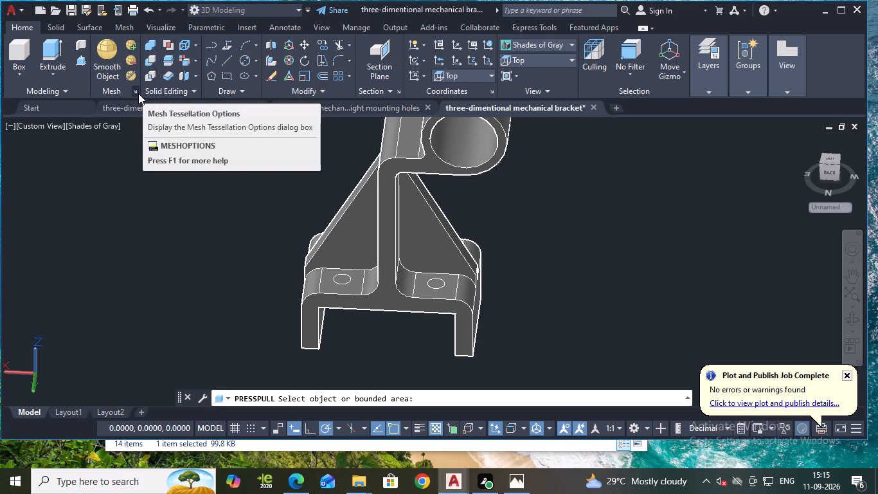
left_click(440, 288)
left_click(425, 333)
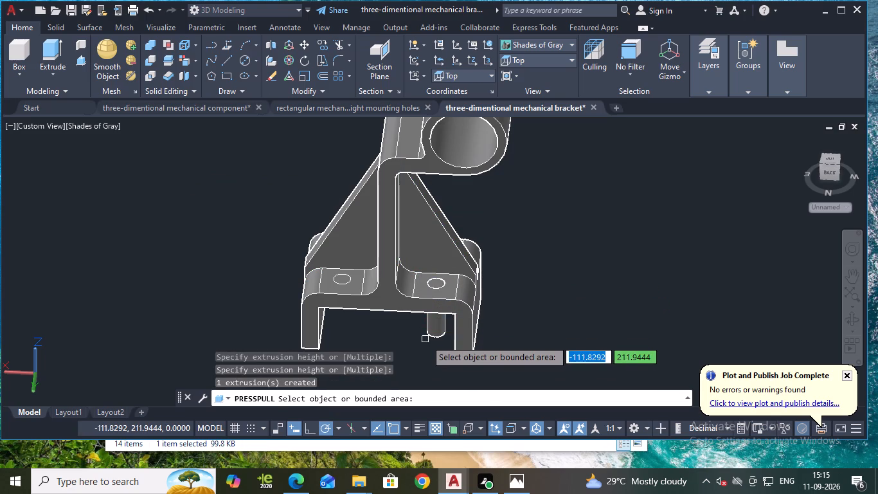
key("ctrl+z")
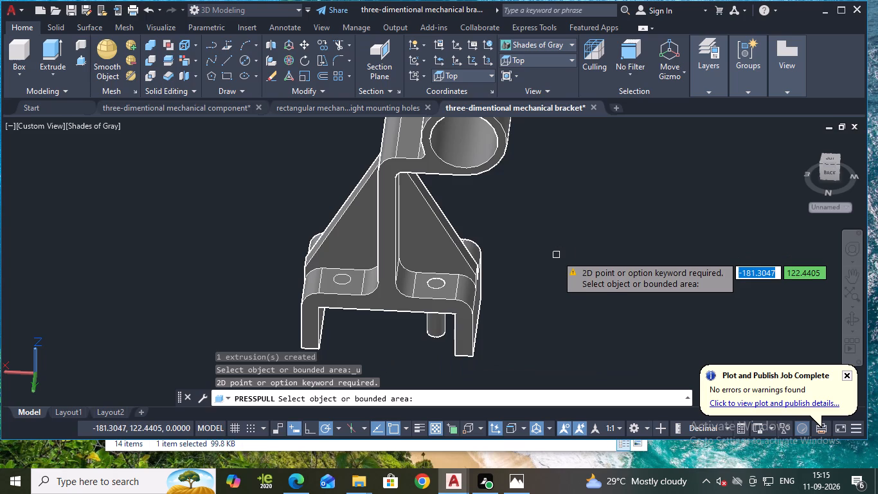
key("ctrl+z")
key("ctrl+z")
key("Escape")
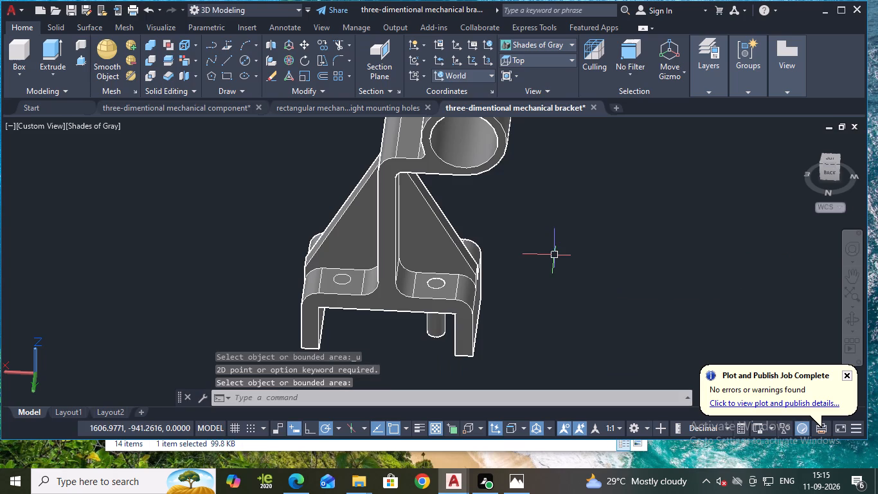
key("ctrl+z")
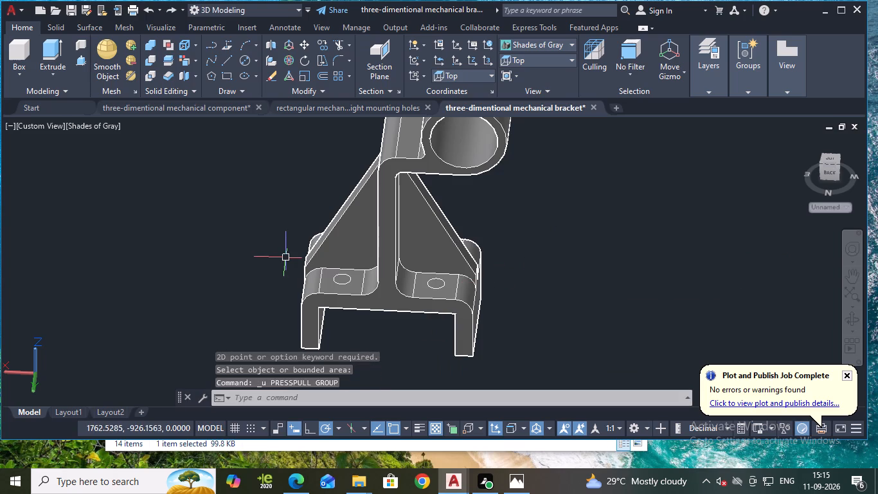
Press-pull the back hole circle on the side away from the cylinder down through the base to cut the hole.
middle_click_drag(285, 257, 411, 215, "shift")
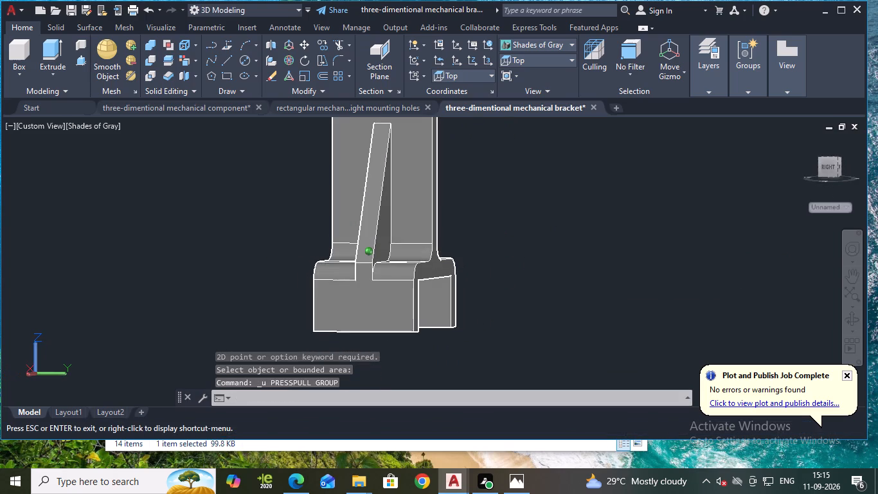
middle_click_drag(411, 215, 299, 238, "shift")
left_click(76, 64)
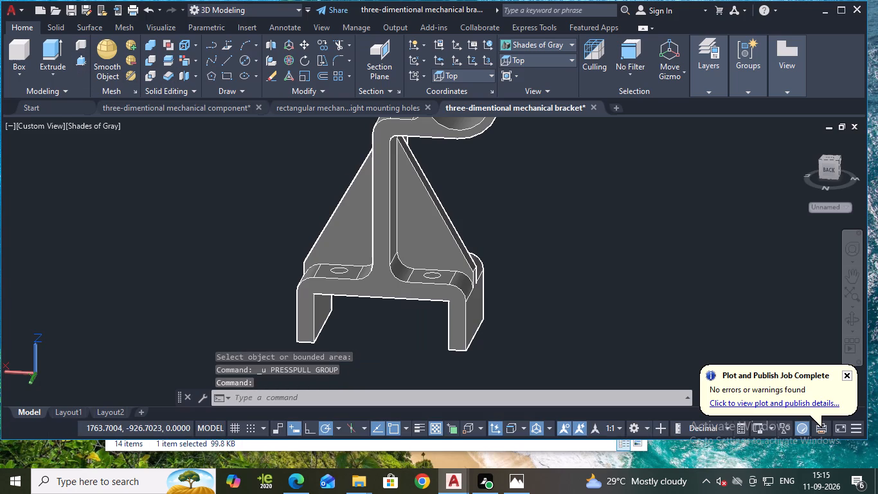
left_click(346, 272)
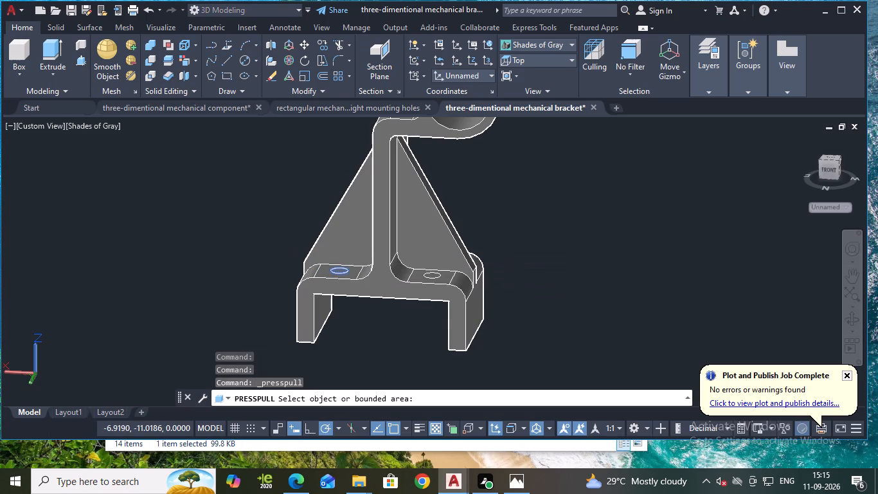
left_click(339, 327)
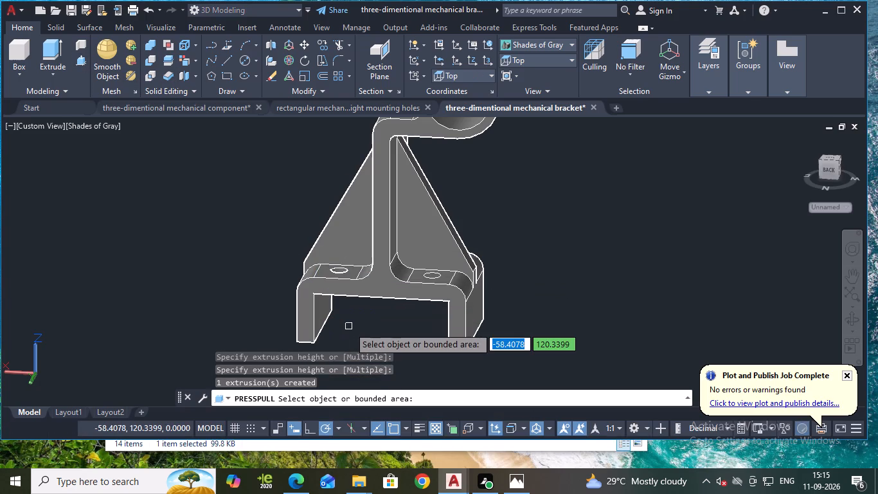
middle_click_drag(258, 230, 299, 278, "shift")
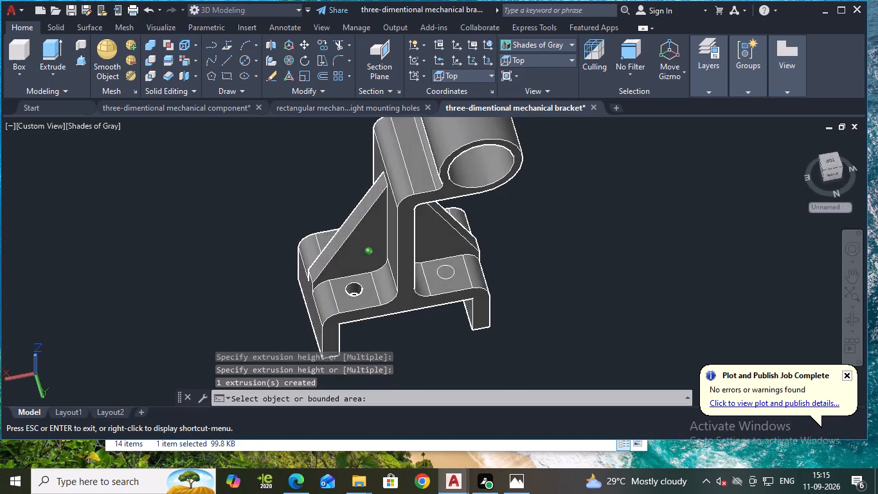
middle_click_drag(299, 278, 470, 266, "shift")
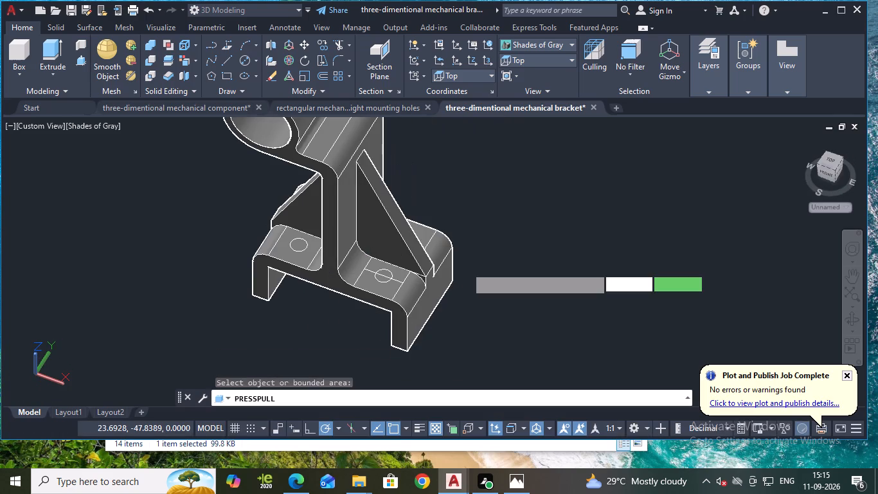
key("Escape")
Erase the construction line across the front circle away from the cylinder in 2D Wireframe, and restore the Shades of Gray style.
left_click(523, 44)
left_click(538, 82)
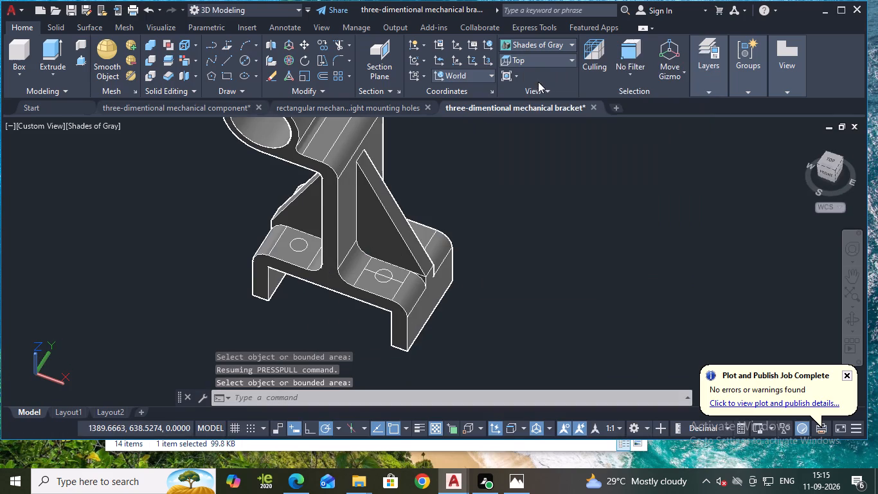
left_click(395, 283)
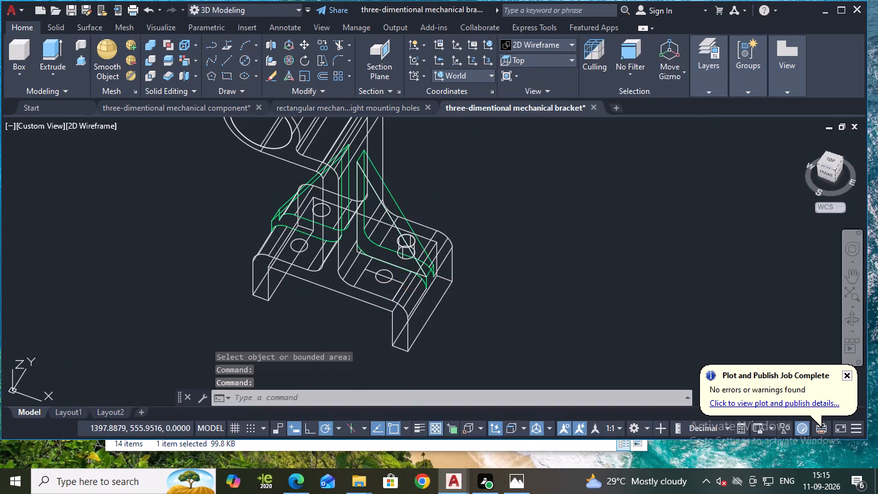
key("Delete")
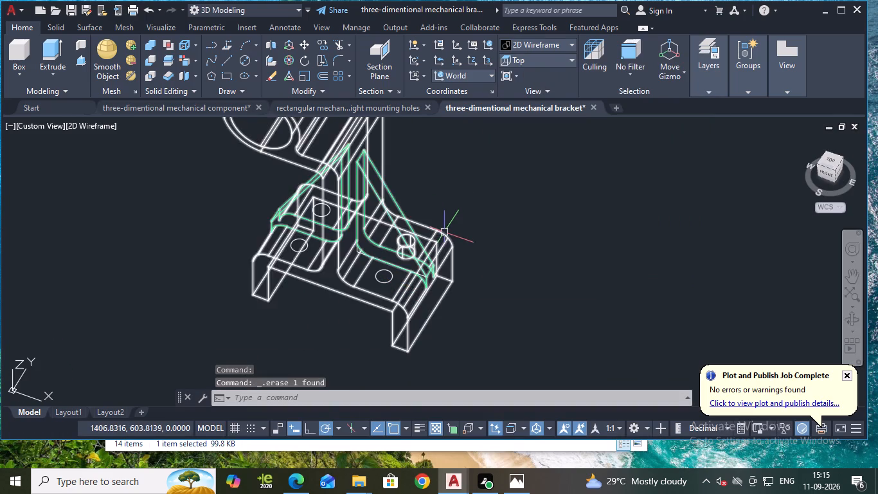
left_click(548, 44)
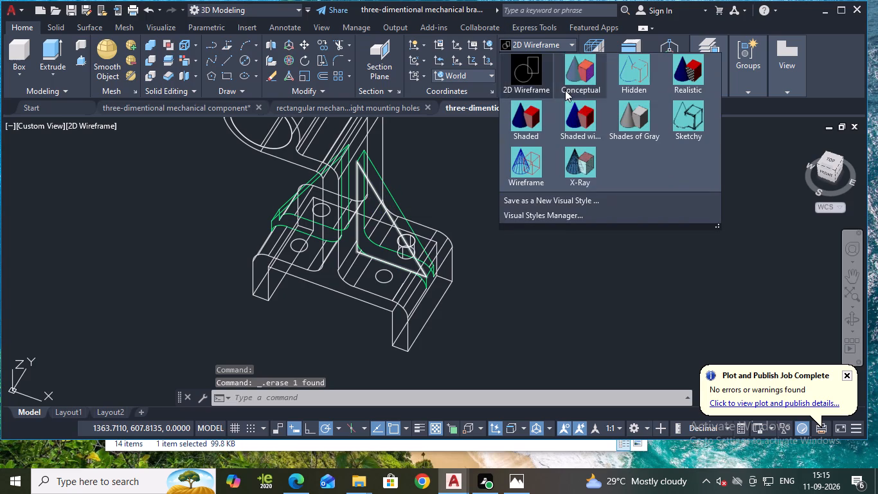
left_click(627, 129)
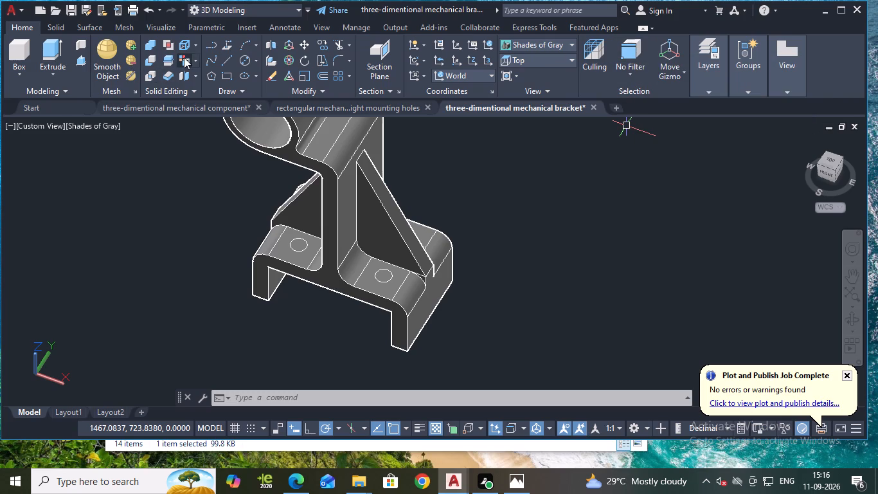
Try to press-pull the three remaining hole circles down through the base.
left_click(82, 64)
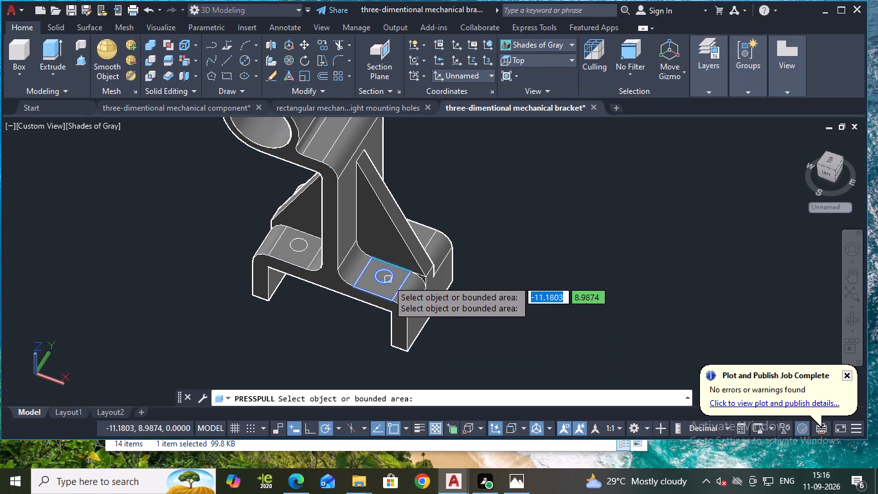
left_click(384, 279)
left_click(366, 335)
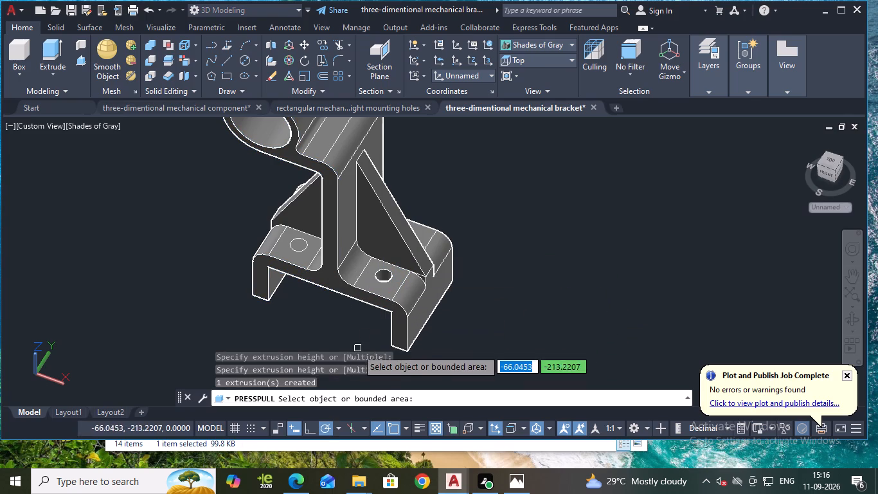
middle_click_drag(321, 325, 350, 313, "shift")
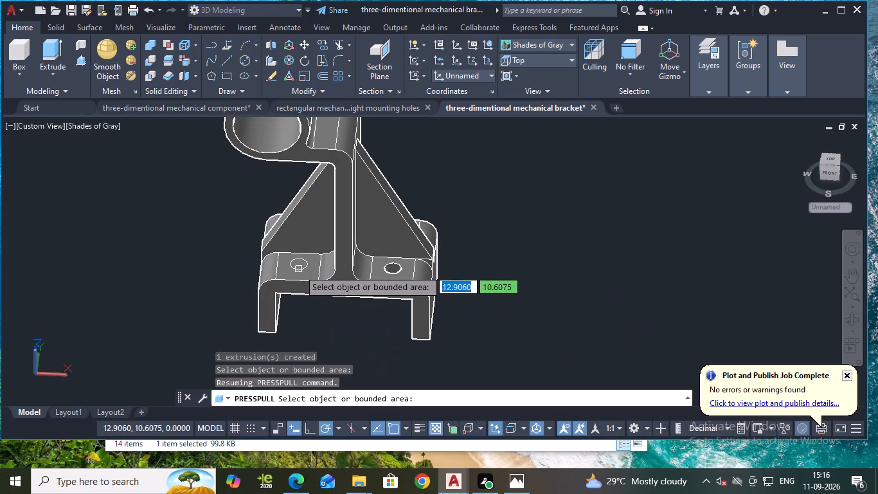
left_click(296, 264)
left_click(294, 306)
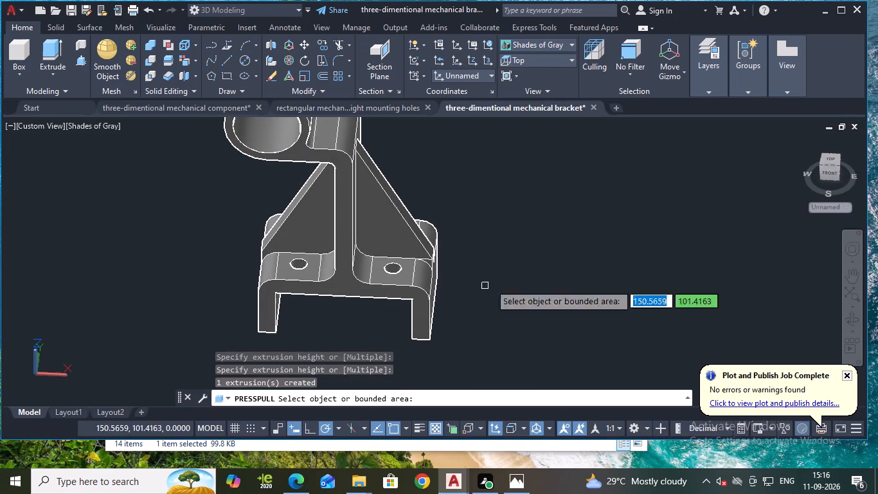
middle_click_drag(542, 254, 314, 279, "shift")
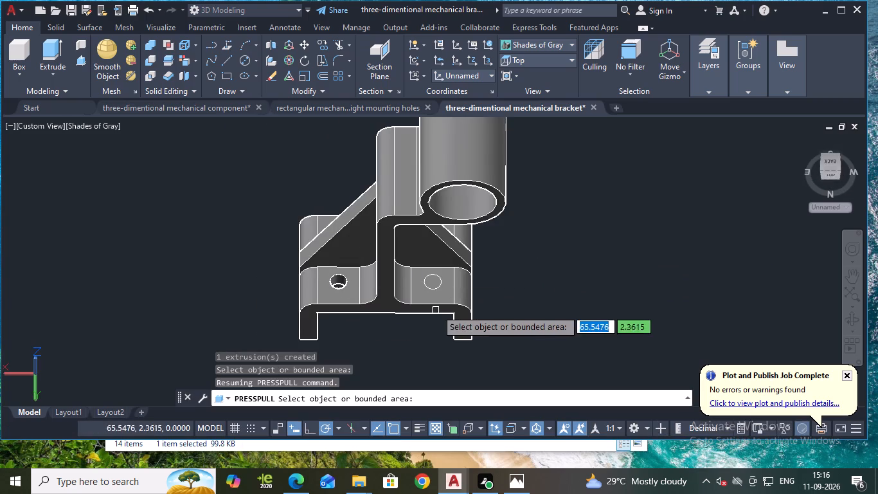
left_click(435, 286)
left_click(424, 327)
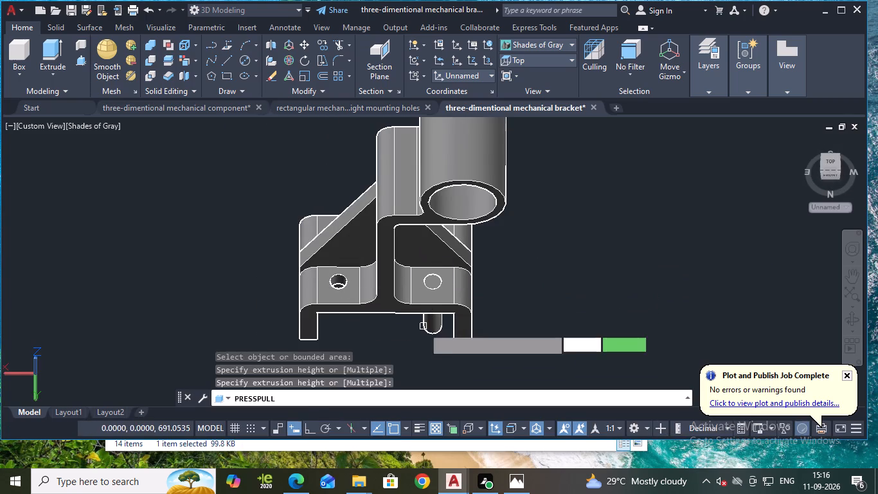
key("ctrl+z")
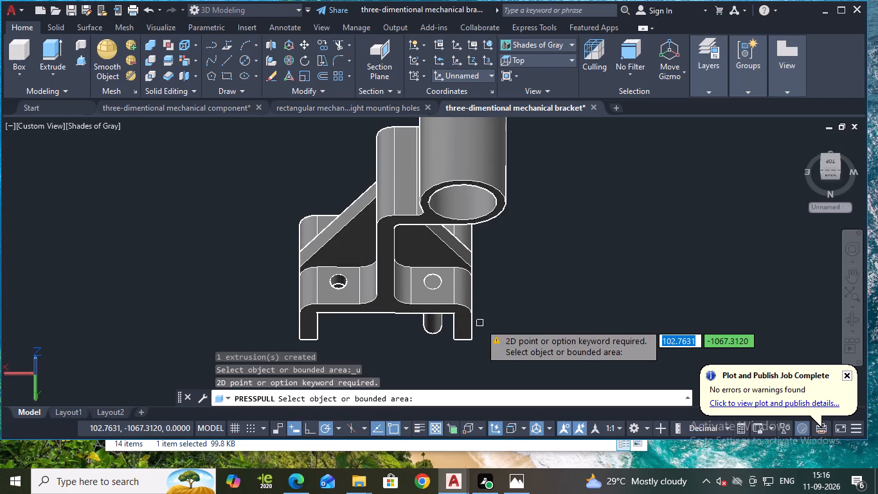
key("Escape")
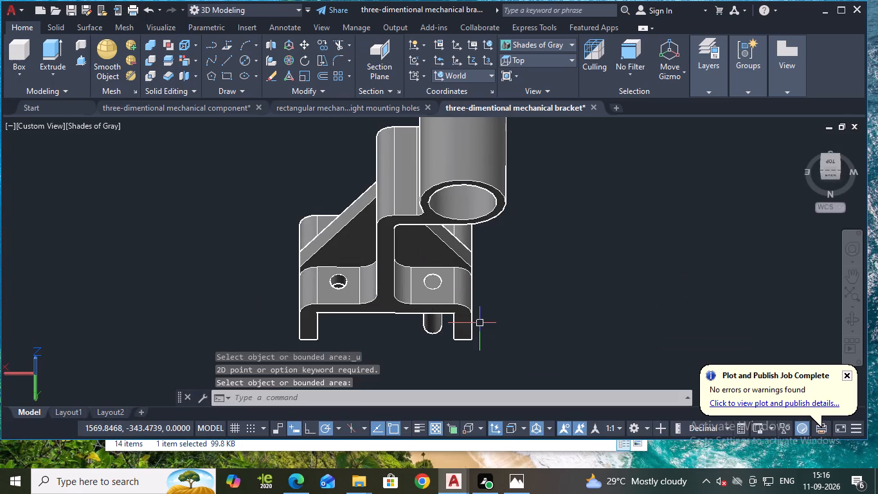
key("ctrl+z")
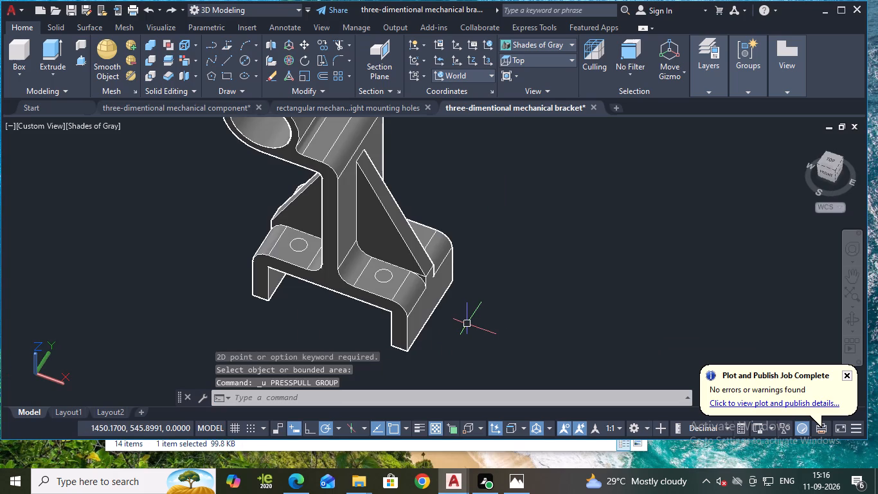
Press-pull the three remaining hole circles down through the base to cut the holes.
left_click(83, 59)
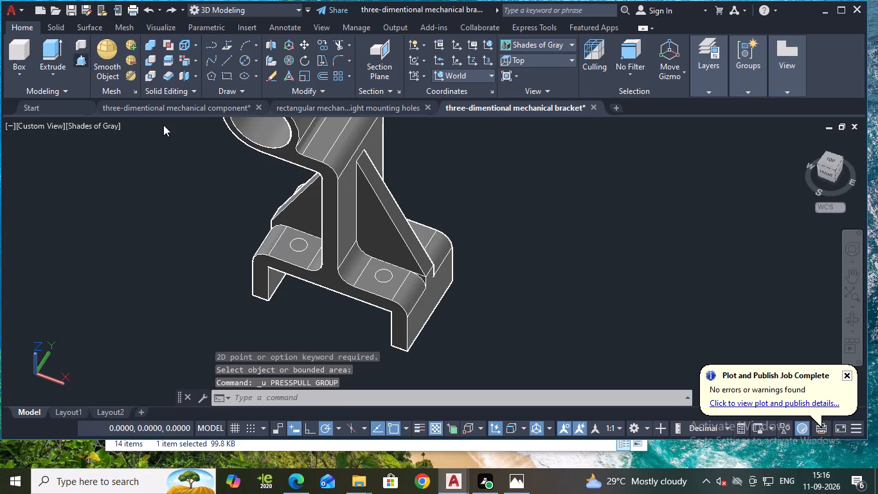
left_click(301, 244)
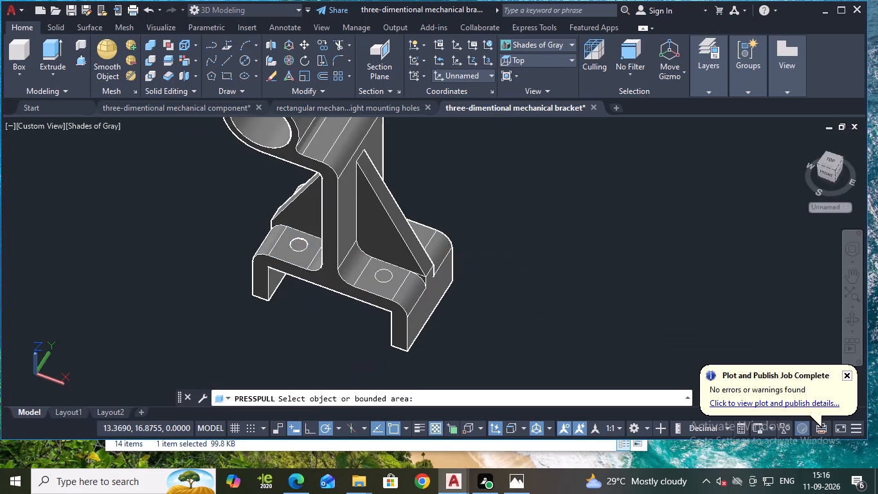
left_click(297, 290)
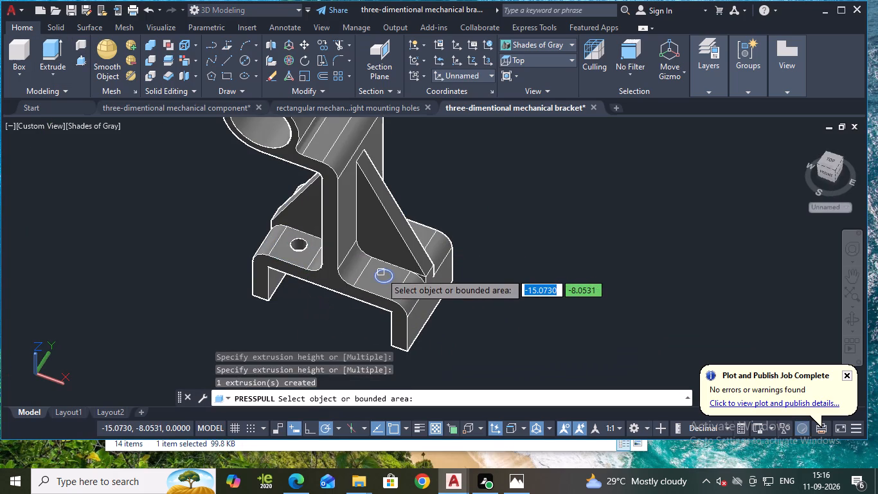
left_click(381, 273)
left_click(363, 325)
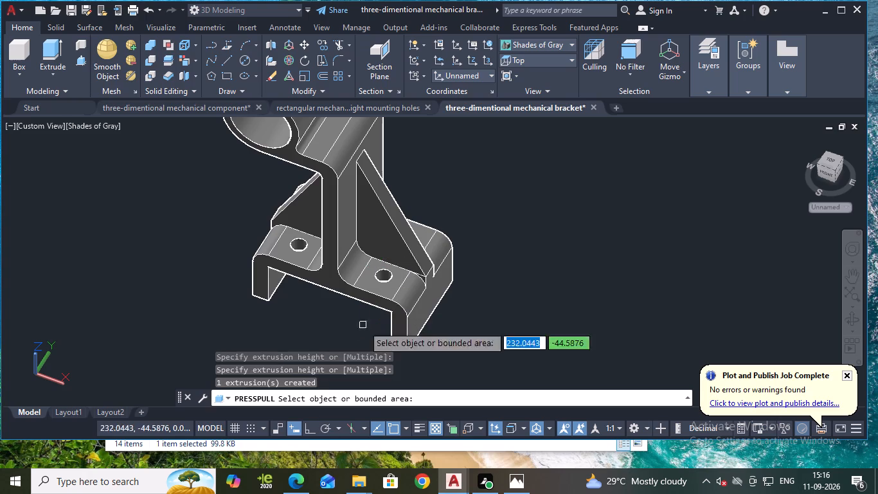
middle_click_drag(506, 297, 287, 295, "shift")
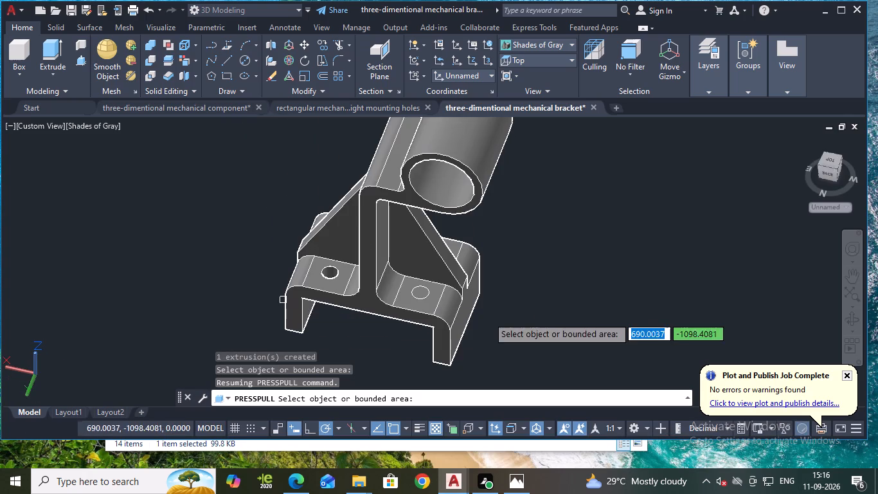
left_click(422, 293)
left_click(404, 339)
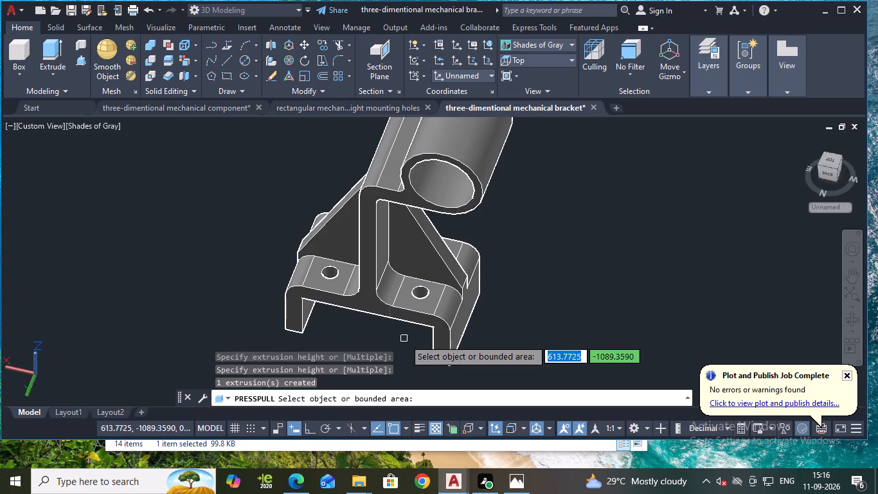
Save the bracket drawing.
key("ctrl+s")
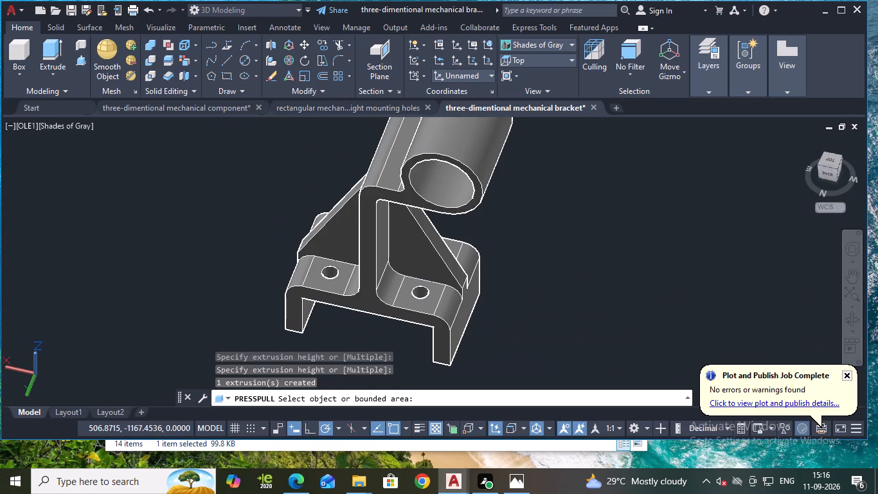
Change the visual style to Shaded with edges.
scroll(451, 300, "down", 1)
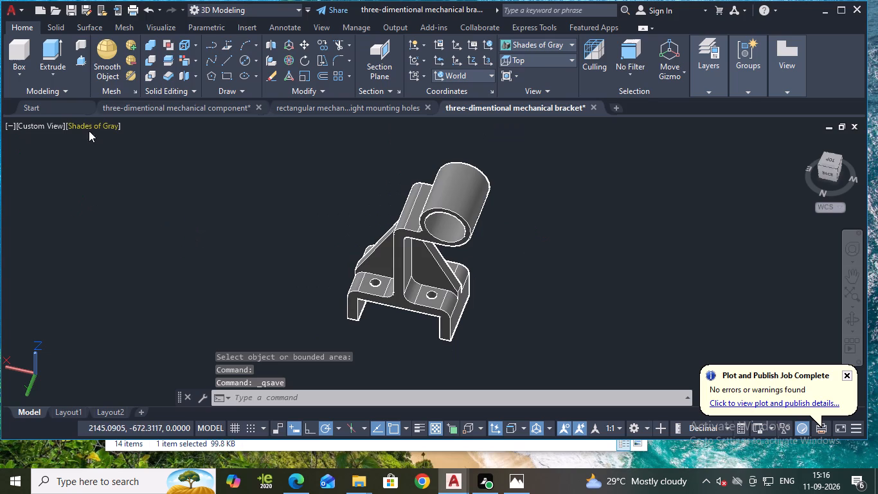
left_click(104, 131)
left_click(165, 227)
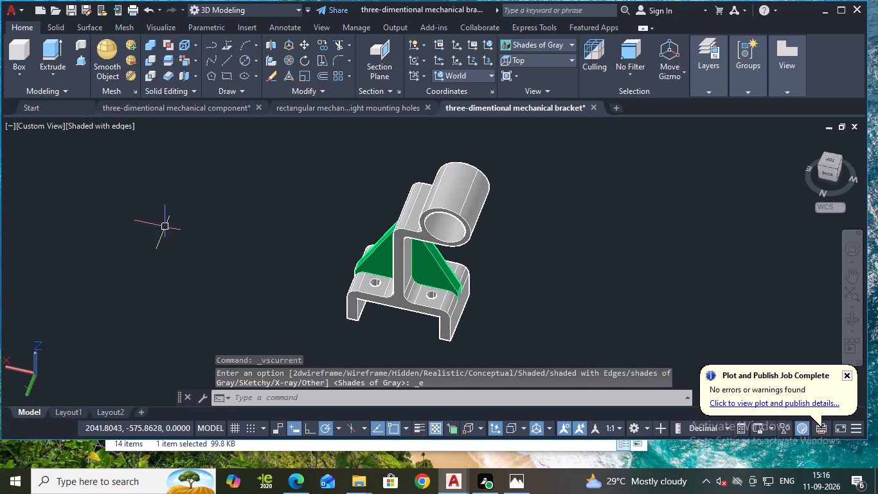
key("Escape")
Color the bracket's front and back profile faces orange.
scroll(484, 304, "up", 1)
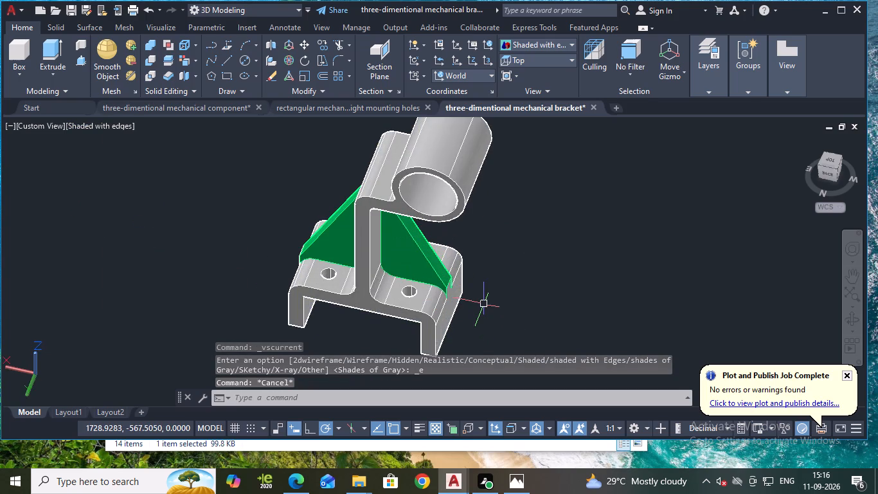
middle_click_drag(484, 303, 495, 279, "shift")
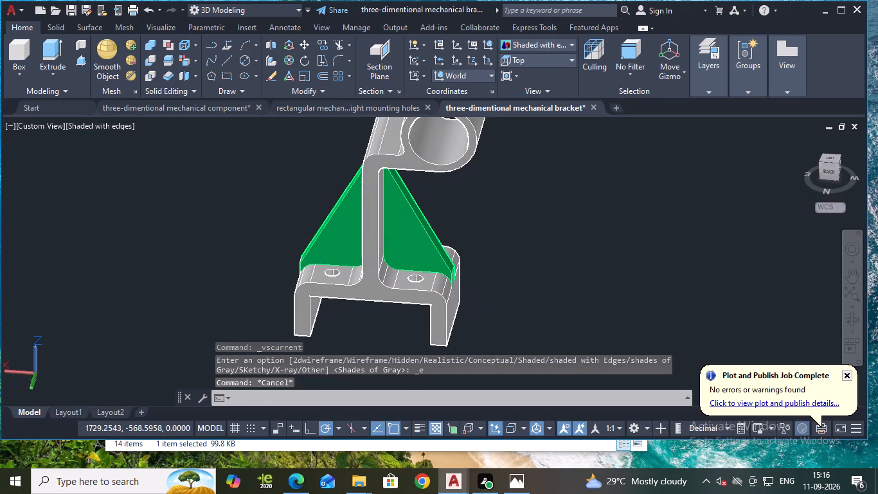
left_click(181, 59)
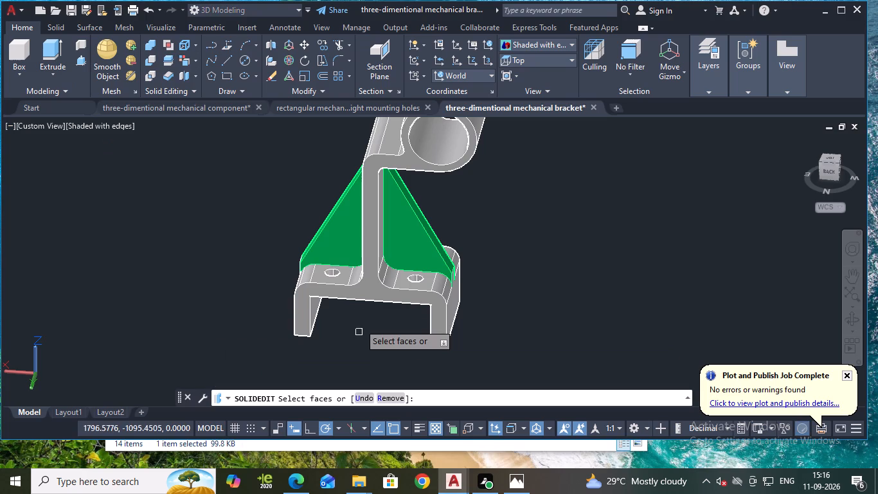
left_click(363, 295)
middle_click_drag(511, 287, 291, 268, "shift")
left_click(345, 279)
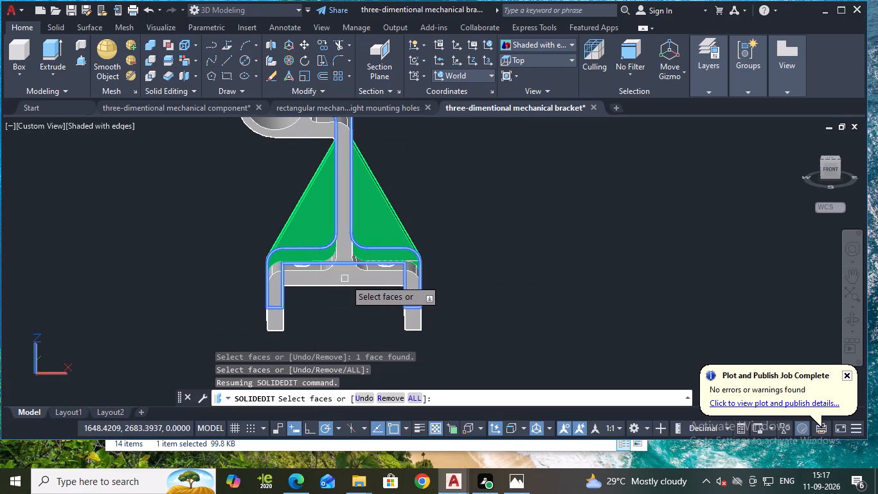
key("Return")
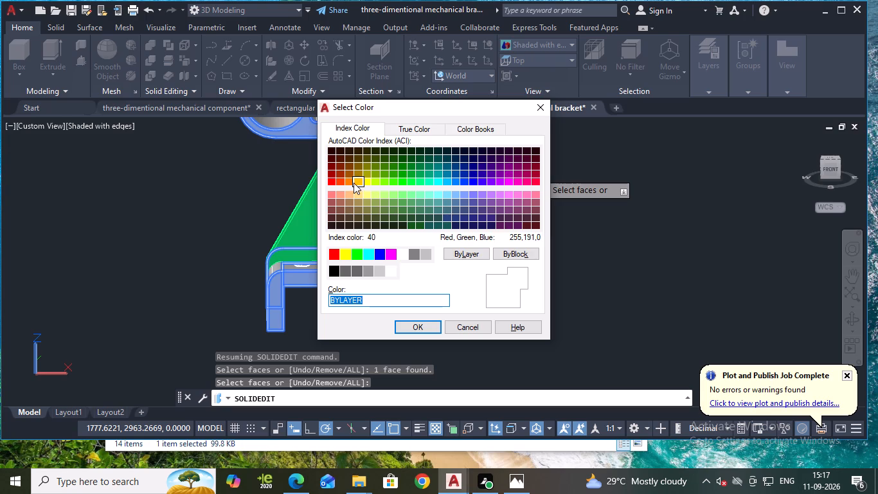
left_click(350, 182)
left_click(417, 325)
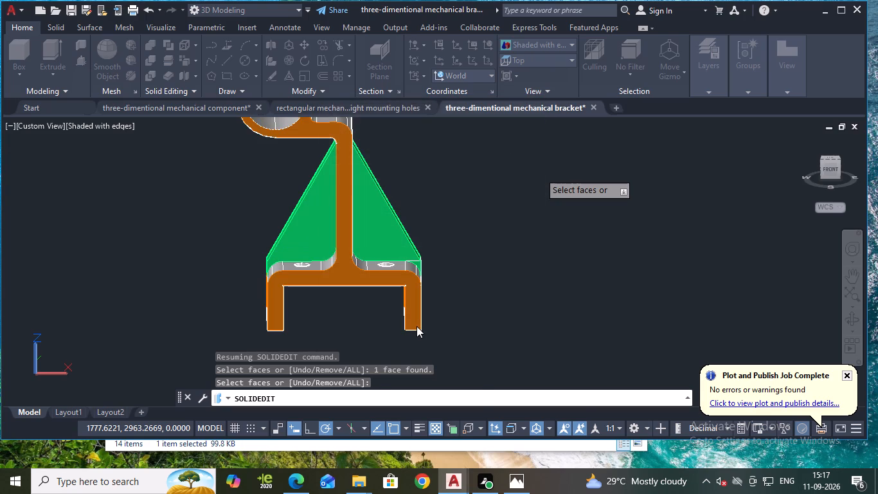
key("Return")
key("Return")
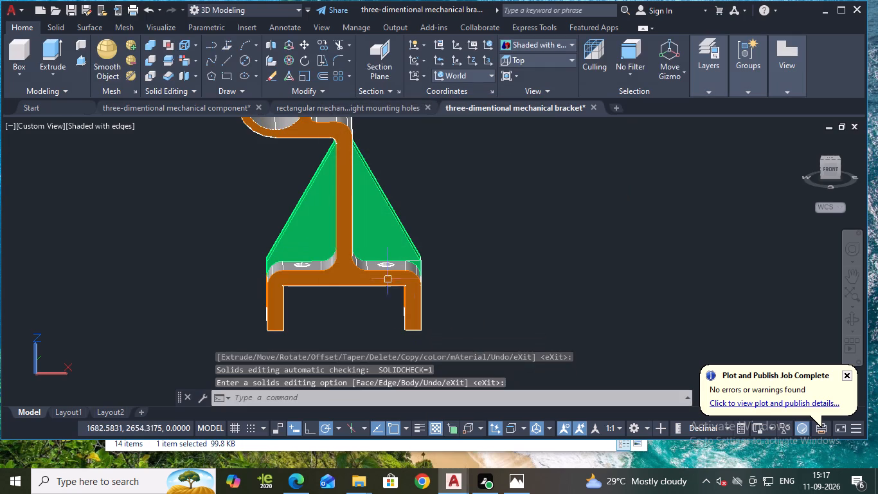
Color the outer side faces of both base legs magenta.
middle_click_drag(162, 237, 490, 248, "shift")
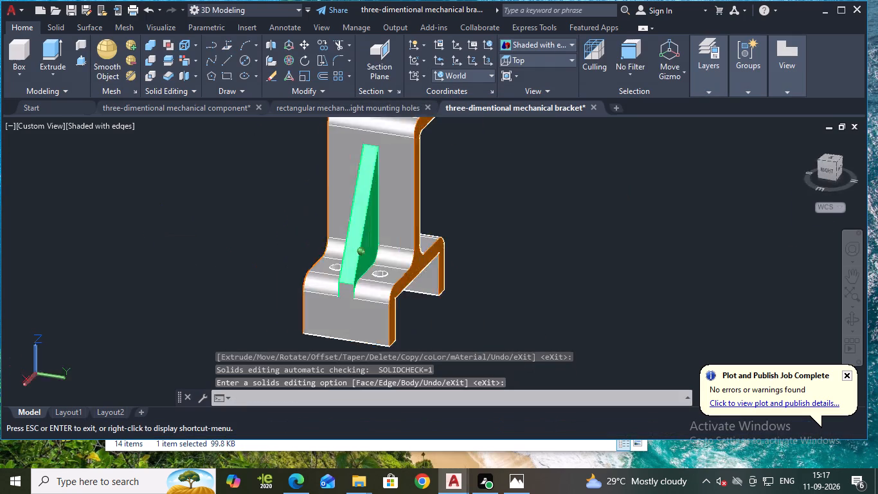
middle_click_drag(490, 248, 371, 244, "shift")
scroll(505, 203, "down", 1)
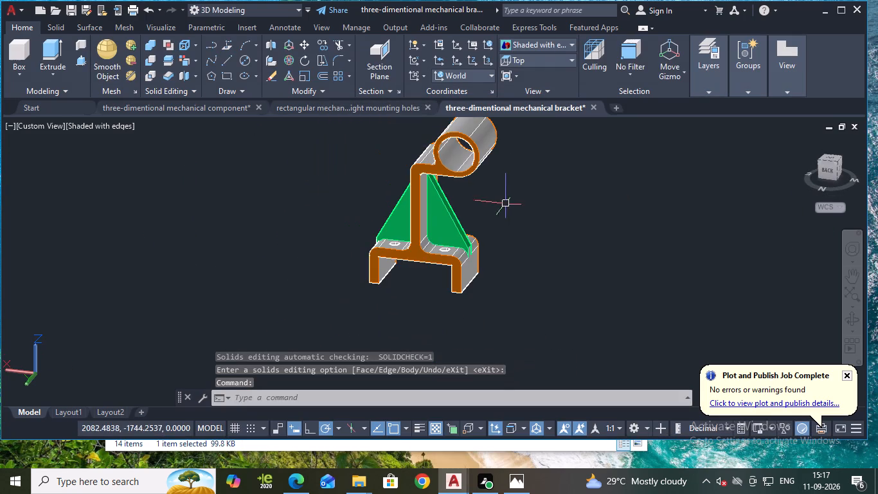
middle_click_drag(506, 204, 539, 179, "shift")
scroll(521, 206, "up", 1)
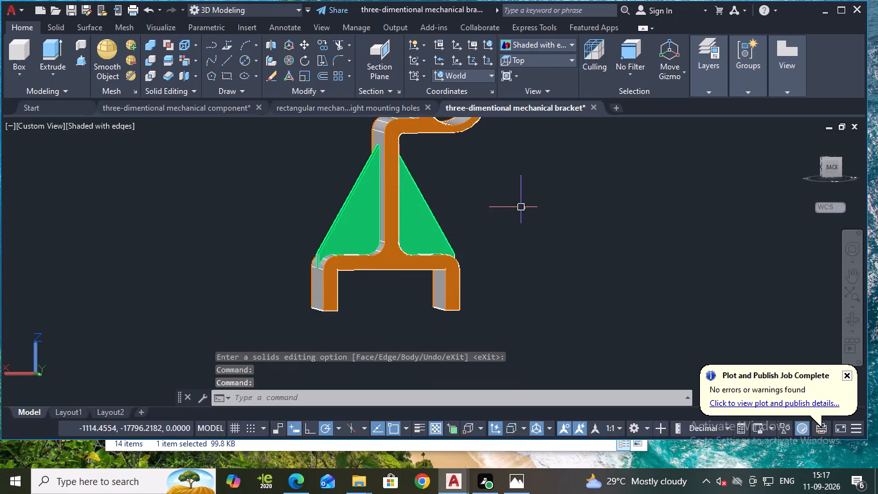
middle_click_drag(523, 212, 503, 257, "shift")
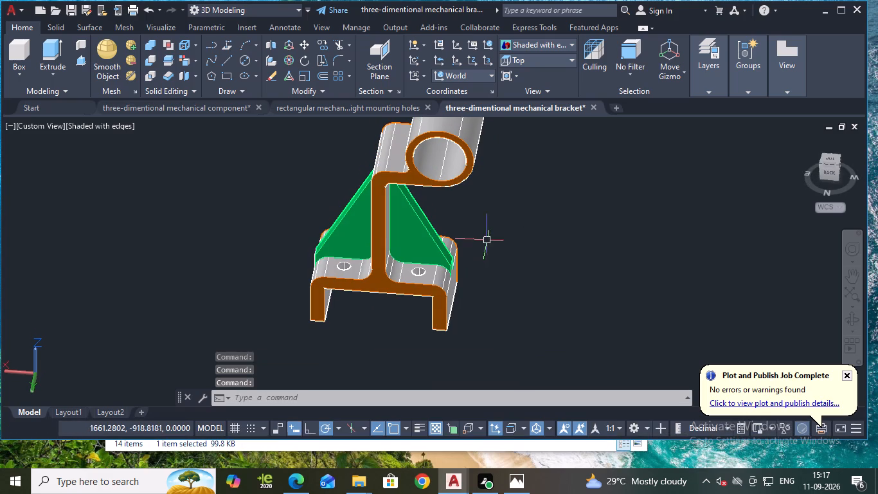
key("Escape")
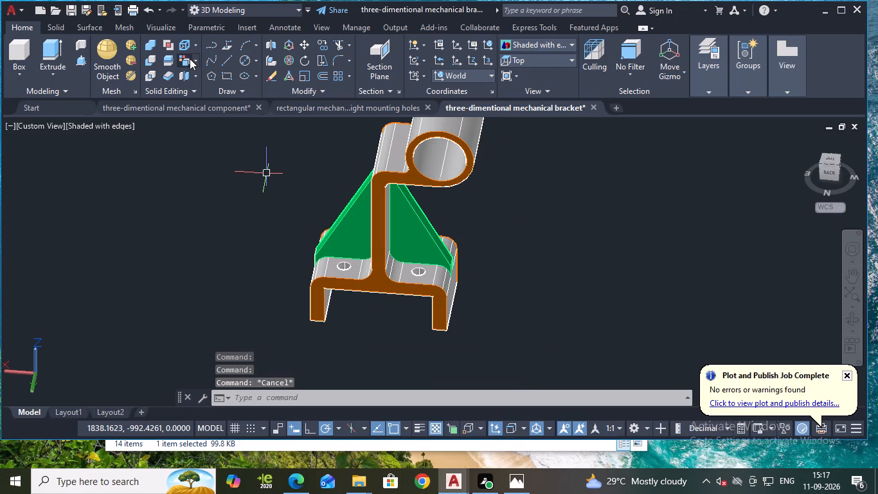
left_click(187, 61)
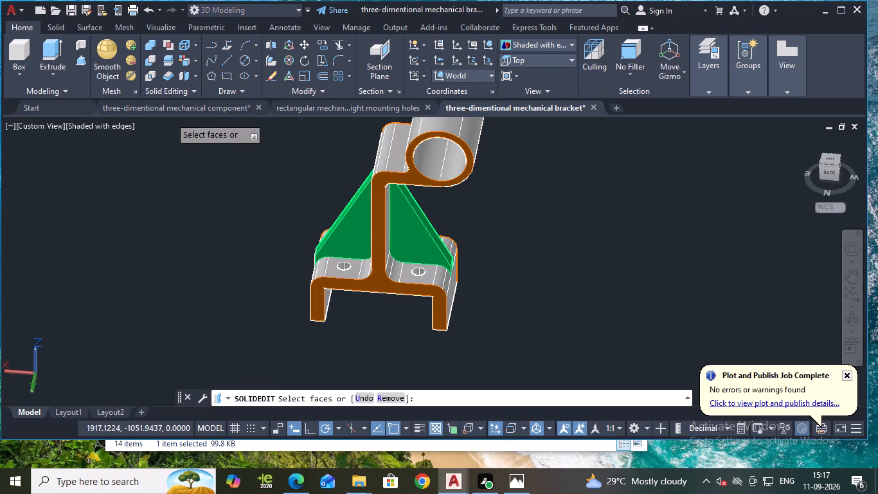
middle_click_drag(505, 305, 454, 265, "shift")
left_click(413, 298)
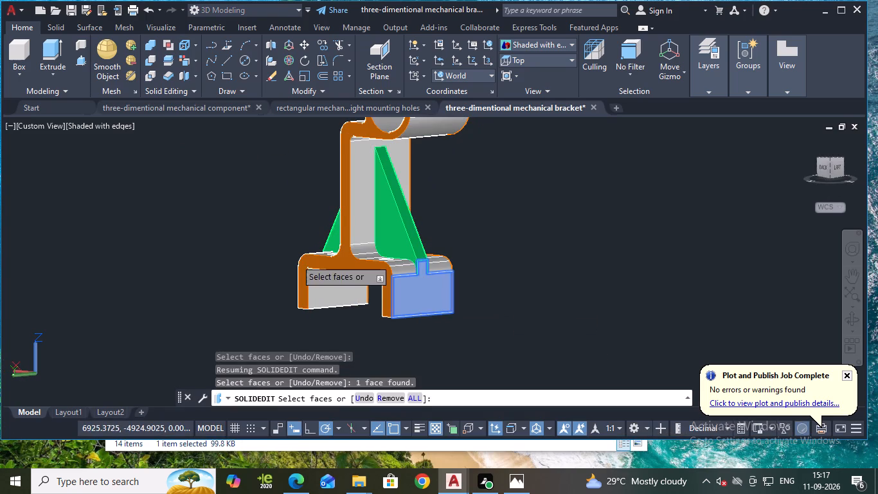
middle_click_drag(257, 244, 417, 261, "shift")
left_click(373, 299)
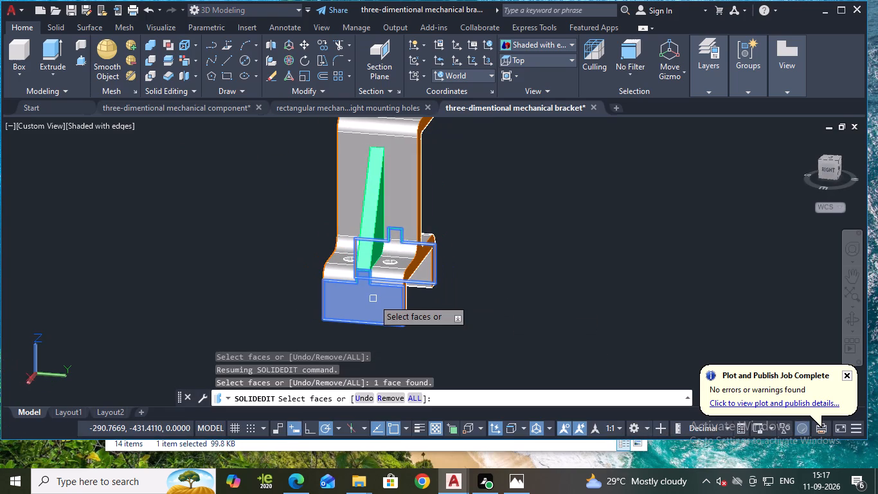
key("Return")
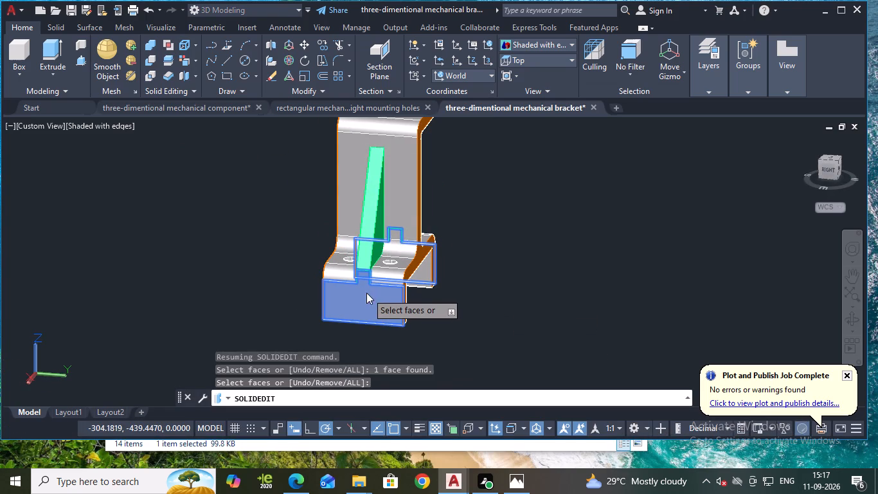
left_click(506, 183)
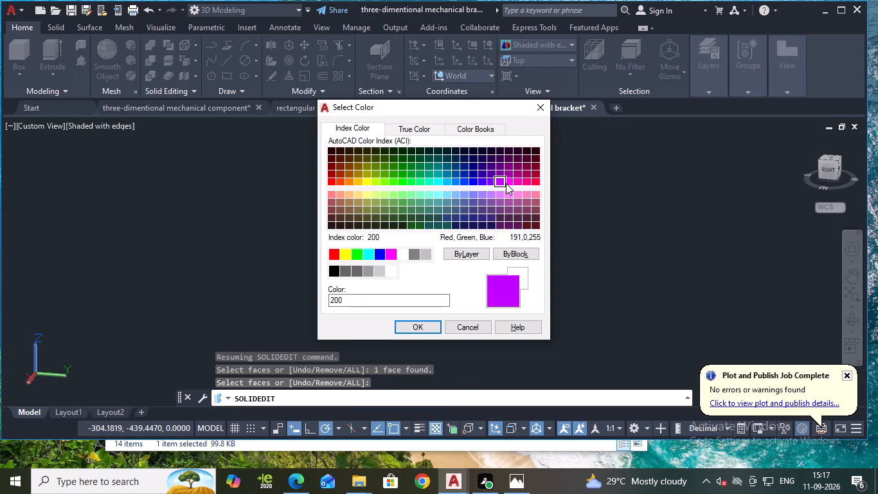
left_click(510, 183)
left_click(427, 320)
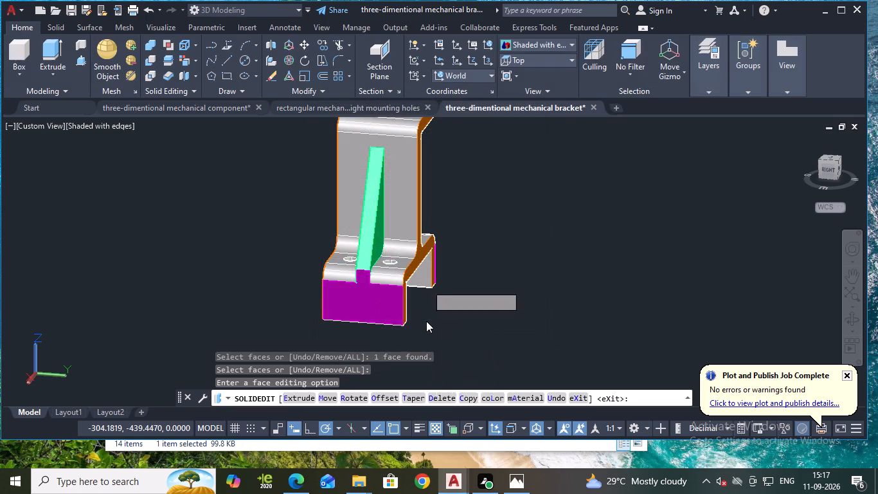
key("Return")
key("Return")
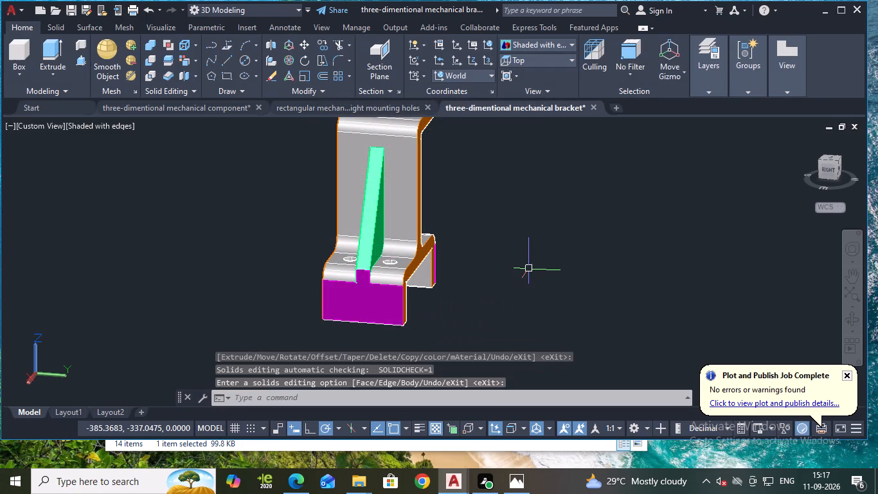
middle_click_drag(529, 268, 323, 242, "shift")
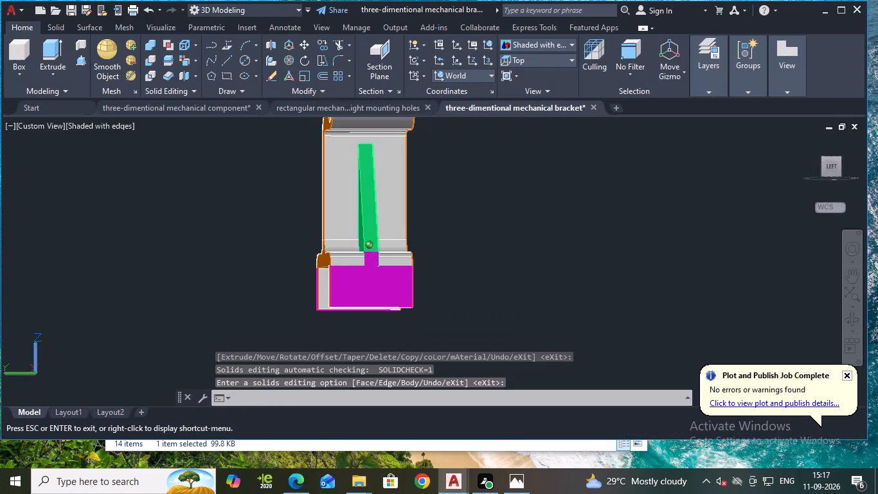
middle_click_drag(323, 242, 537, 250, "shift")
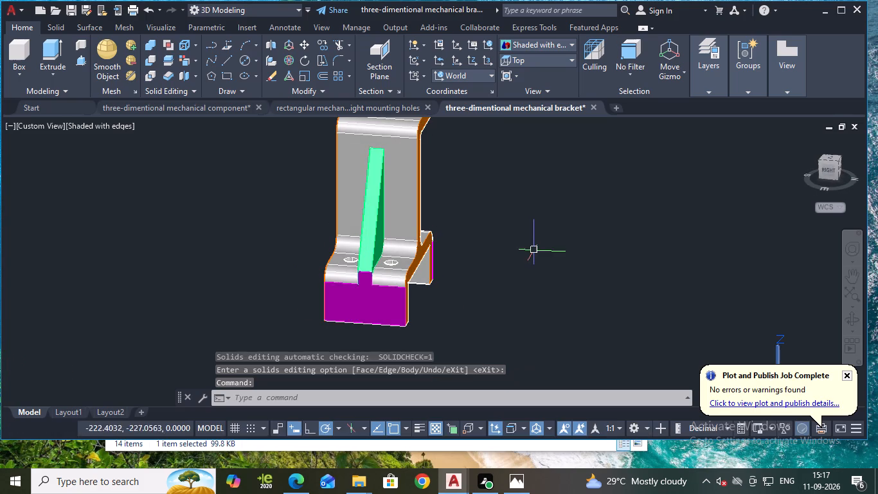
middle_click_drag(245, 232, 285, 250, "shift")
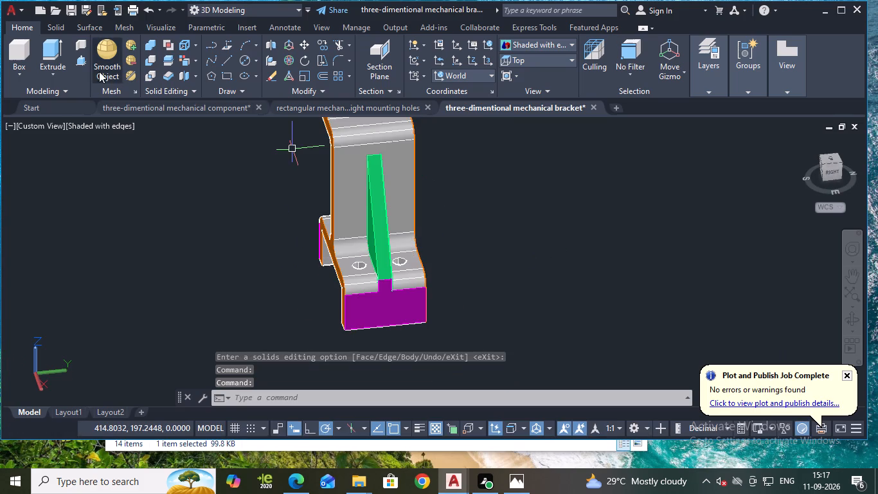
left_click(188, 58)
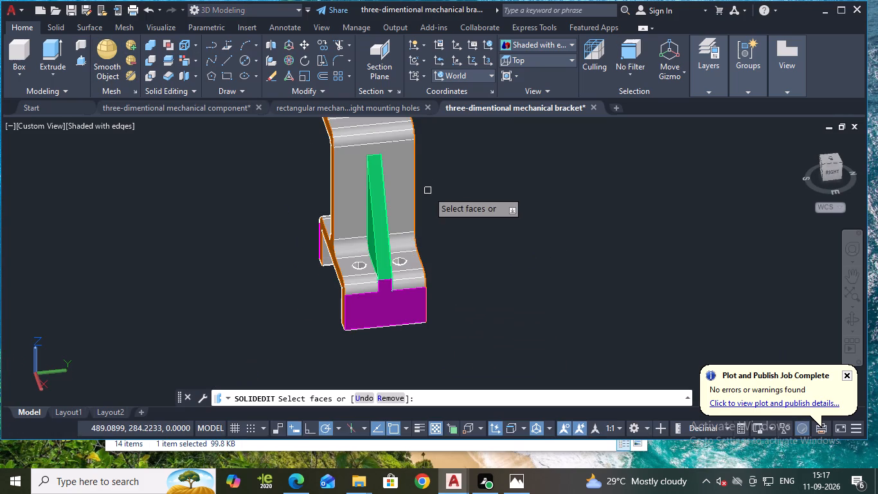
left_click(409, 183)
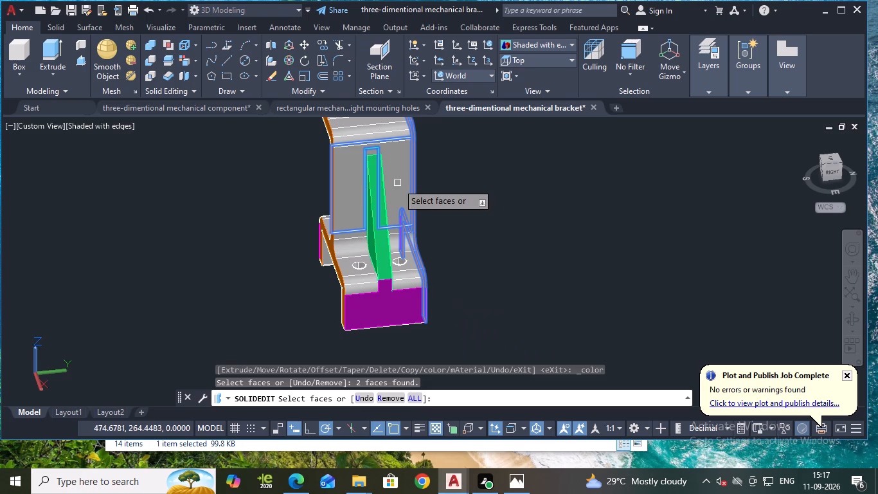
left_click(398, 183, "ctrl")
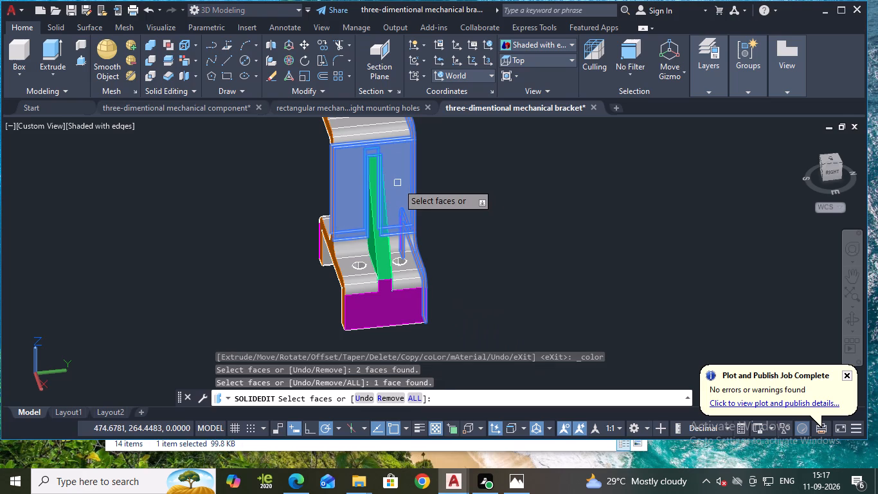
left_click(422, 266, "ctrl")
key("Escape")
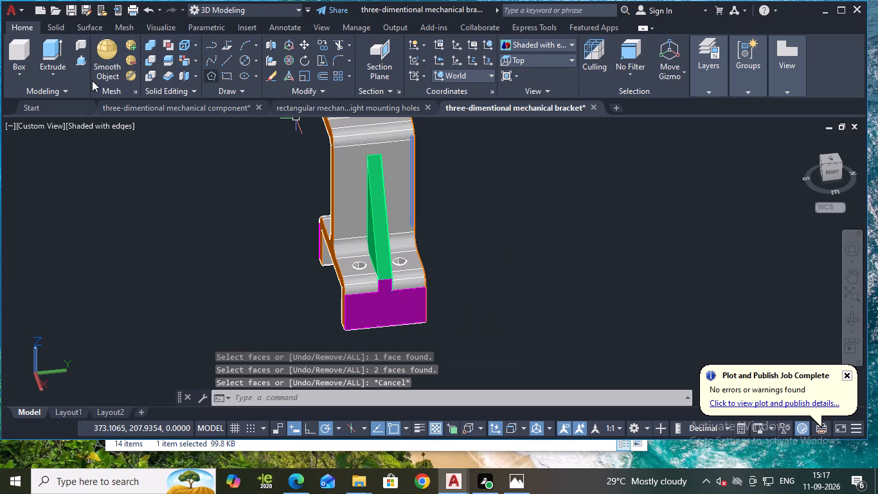
Color the flat faces on both sides of the vertical web dark blue, color index 177.
left_click(187, 59)
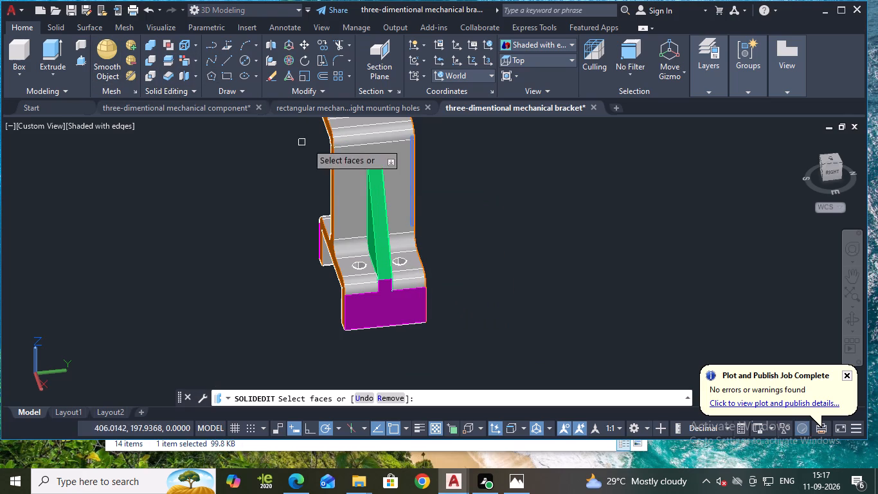
left_click(345, 187)
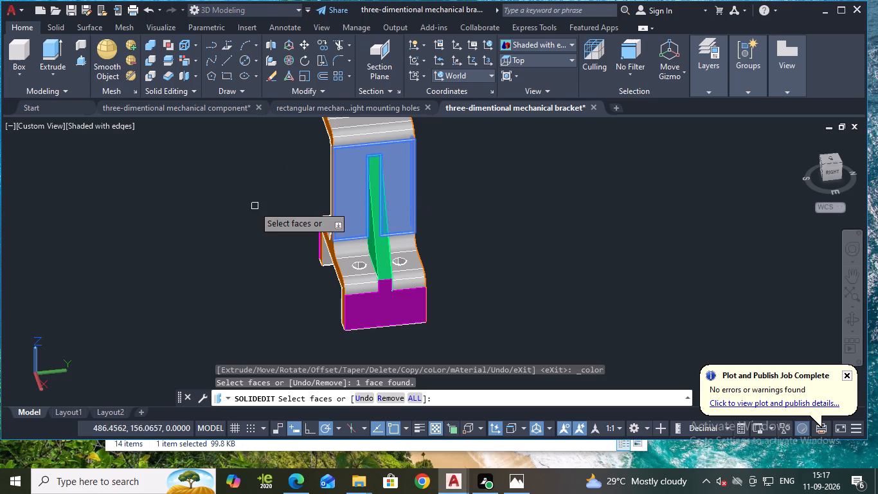
middle_click_drag(249, 204, 418, 182, "shift")
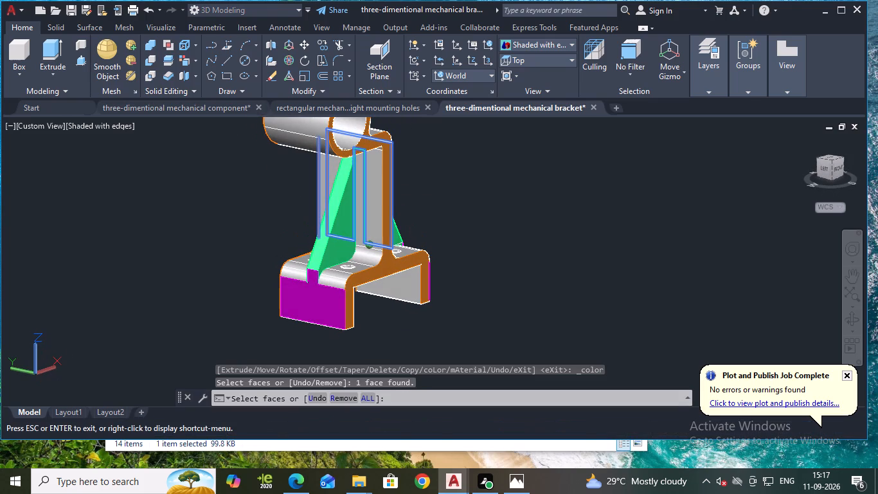
left_click(372, 207)
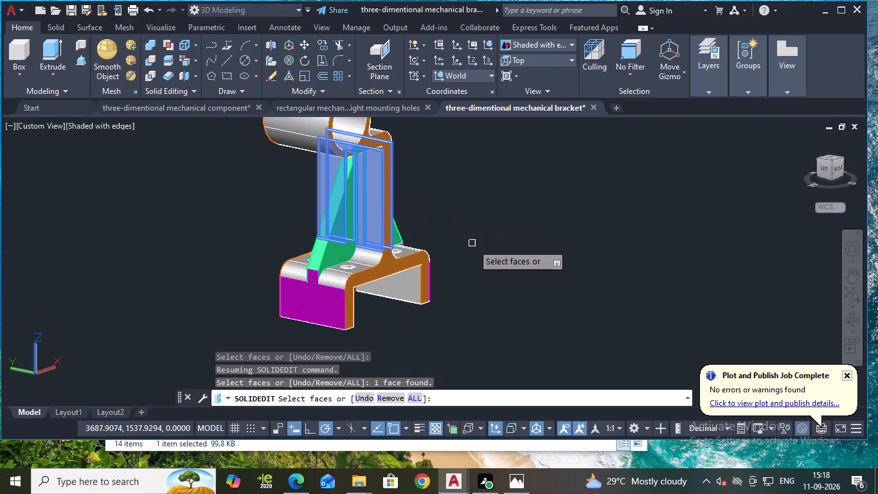
key("Return")
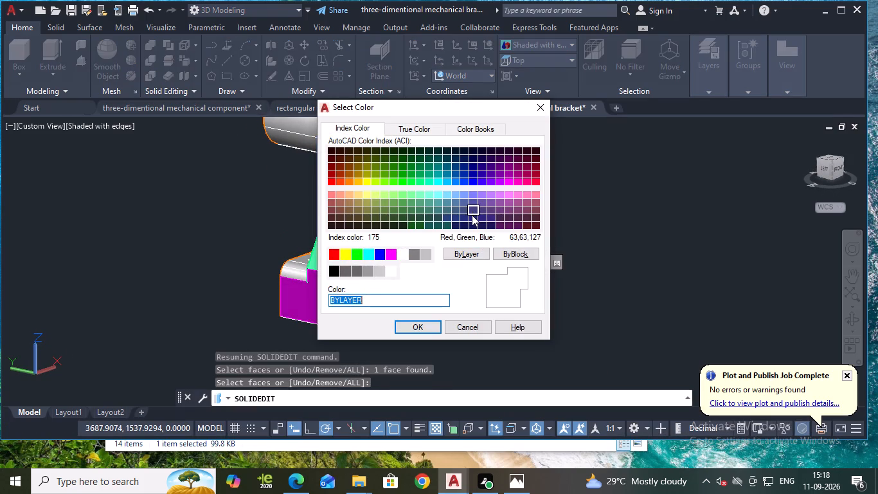
left_click(472, 217)
left_click(414, 335)
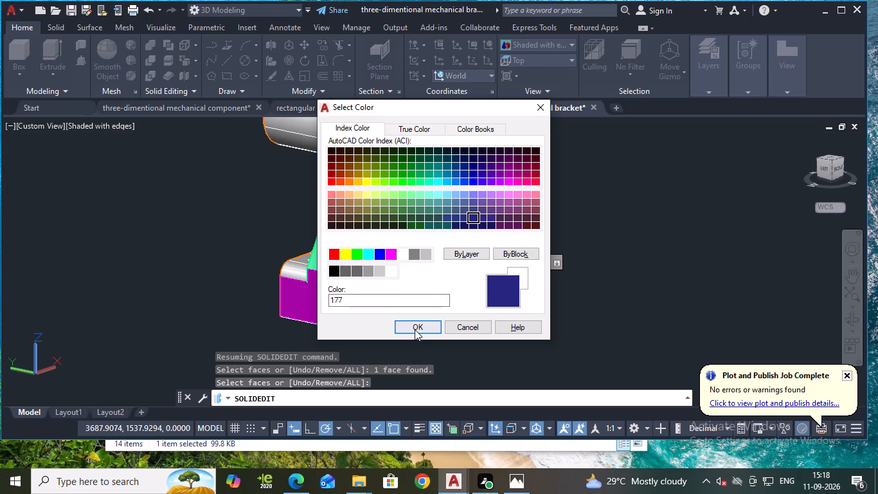
left_click(415, 329)
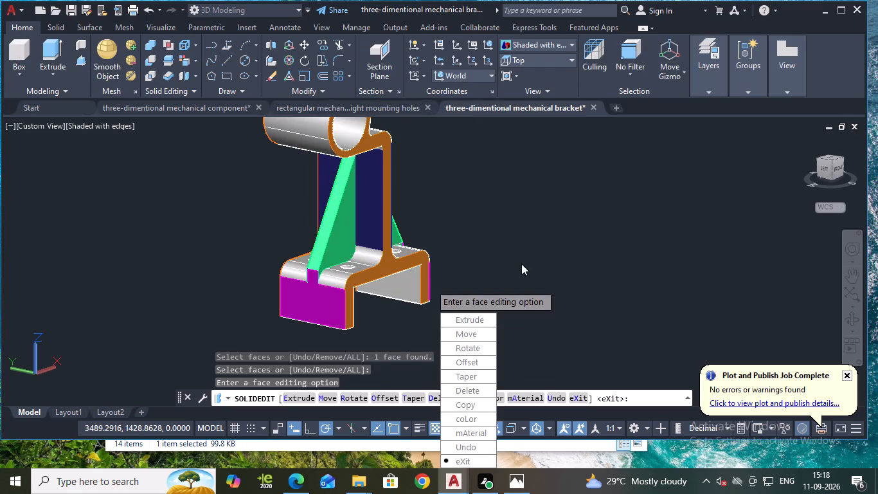
key("Return")
key("Return")
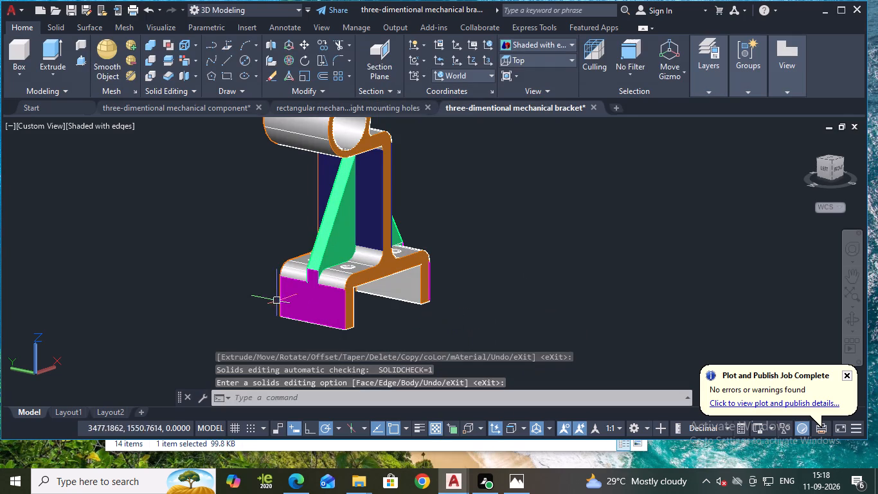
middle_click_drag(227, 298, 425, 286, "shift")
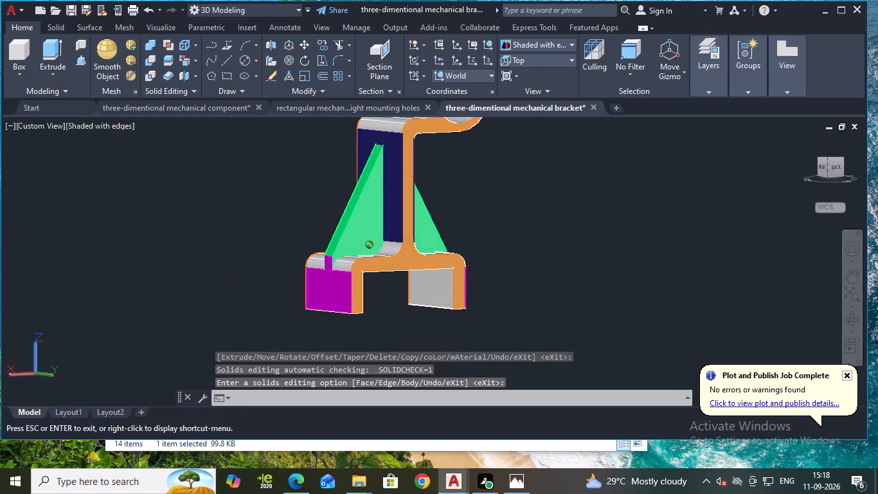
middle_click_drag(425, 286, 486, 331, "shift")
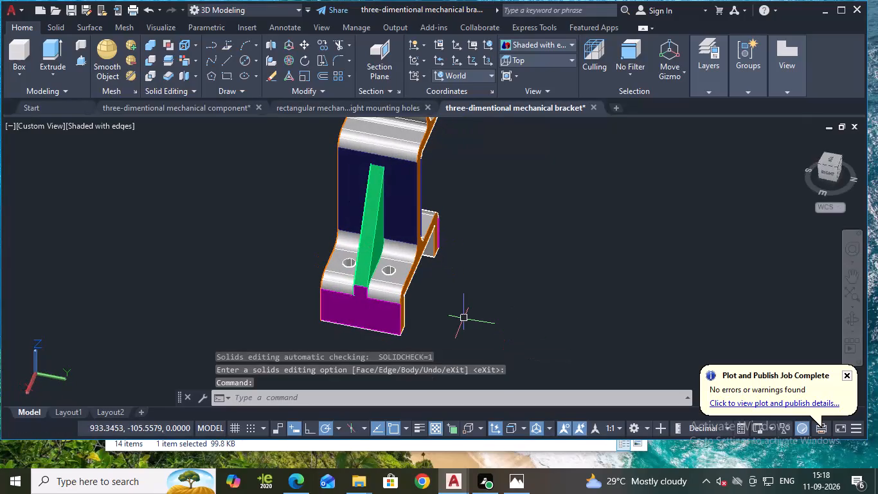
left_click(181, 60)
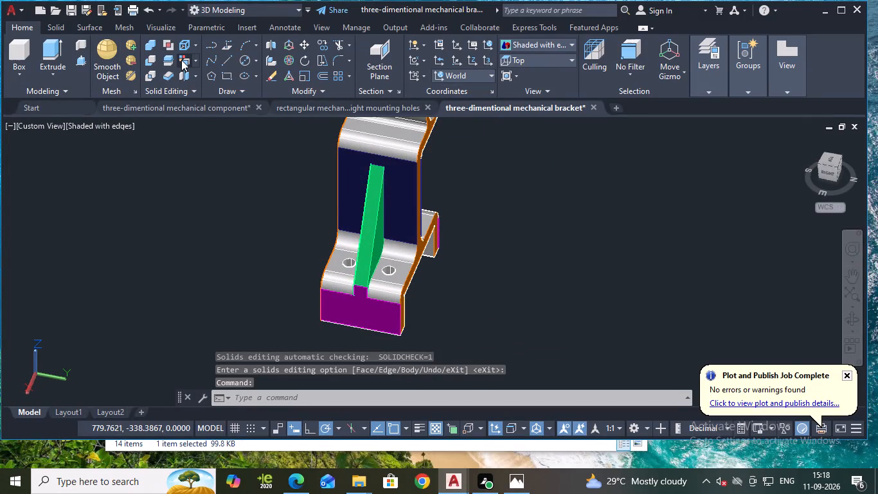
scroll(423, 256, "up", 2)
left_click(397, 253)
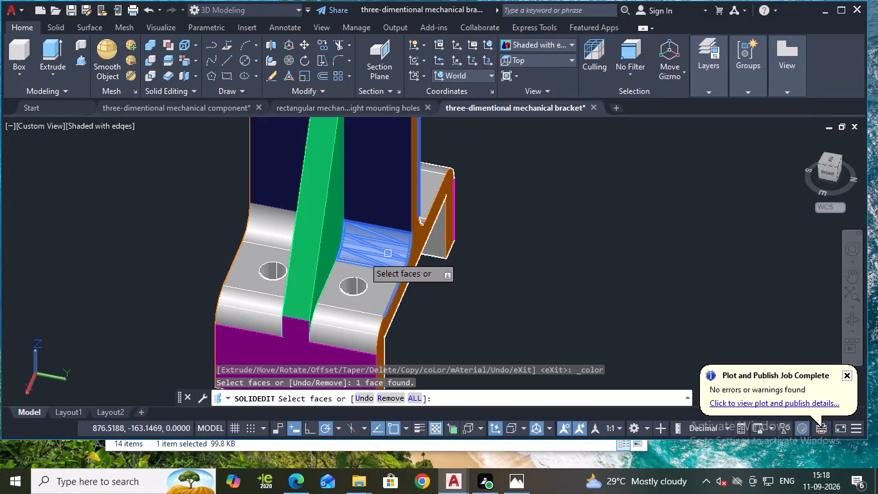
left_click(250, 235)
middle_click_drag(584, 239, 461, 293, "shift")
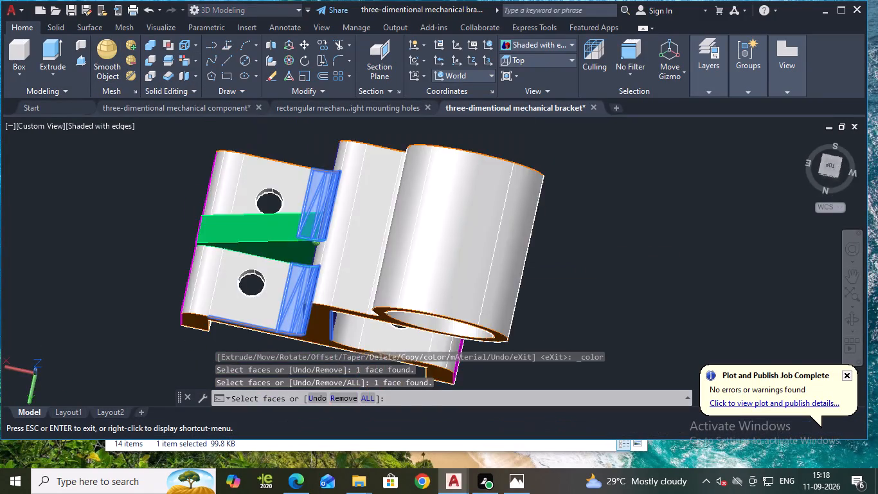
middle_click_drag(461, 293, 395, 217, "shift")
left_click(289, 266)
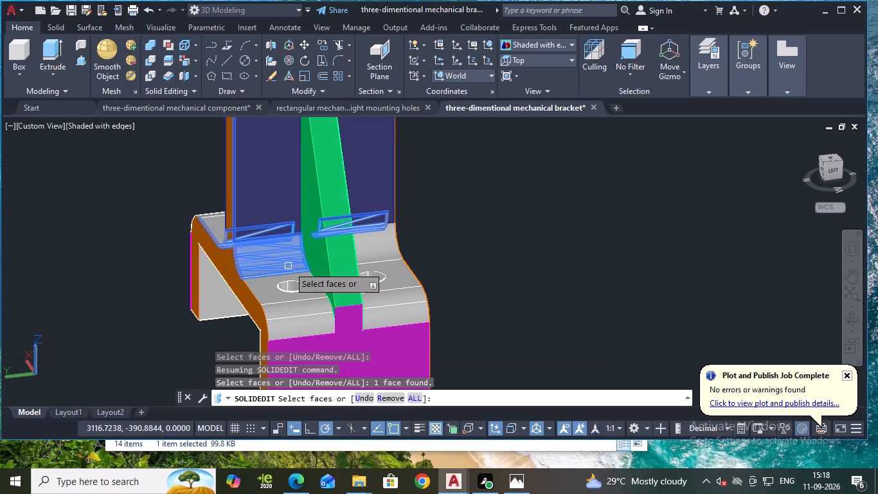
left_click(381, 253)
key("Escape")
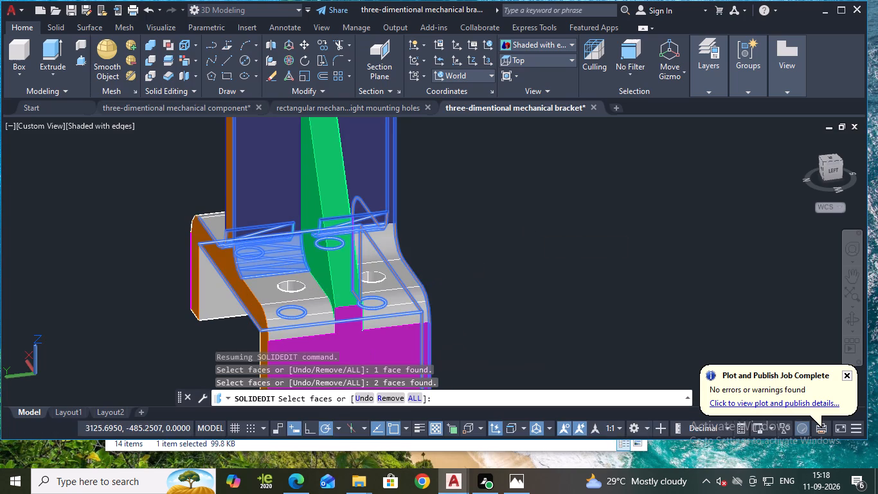
Color the fillet faces where both sides of the vertical web meet the base red, color index 240.
left_click(181, 59)
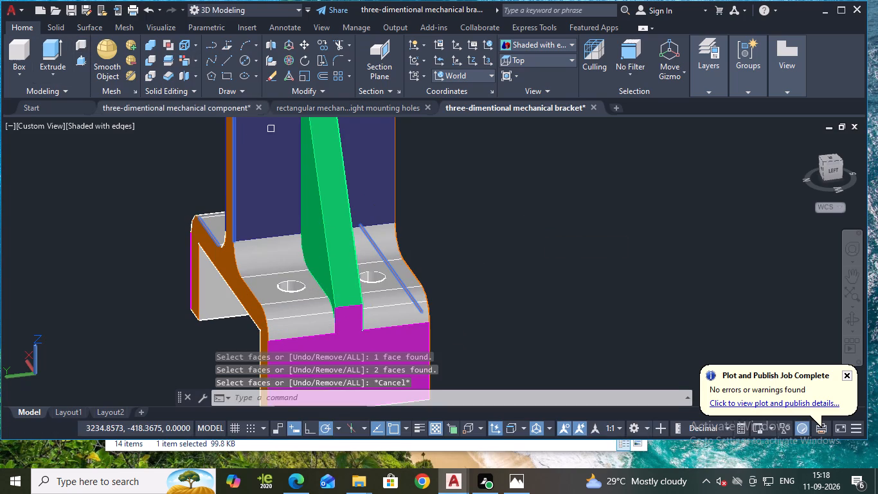
left_click(384, 238)
left_click(264, 251)
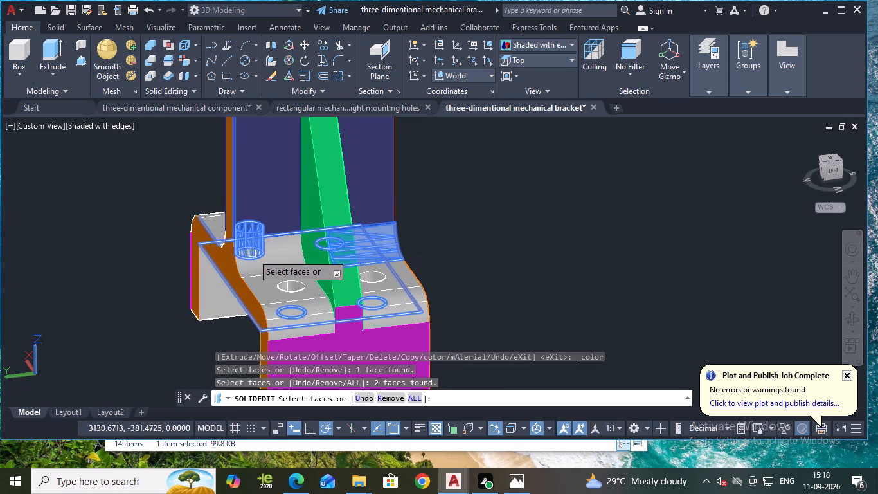
left_click(249, 252, "shift")
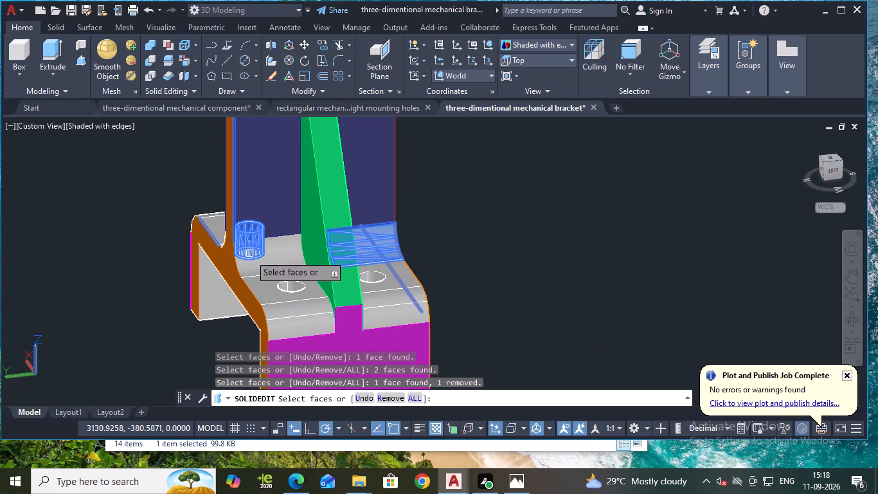
left_click(250, 255, "shift")
left_click(253, 259, "shift")
left_click(262, 259, "shift")
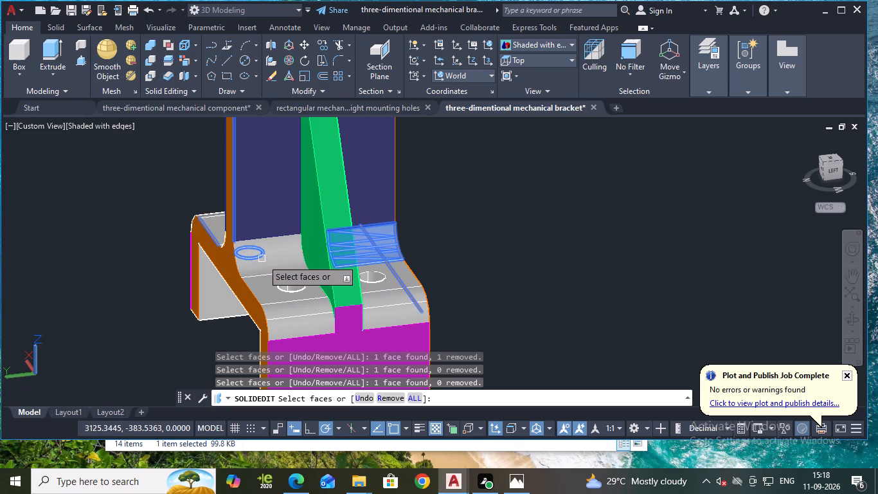
left_click(279, 257, "shift")
left_click(279, 257)
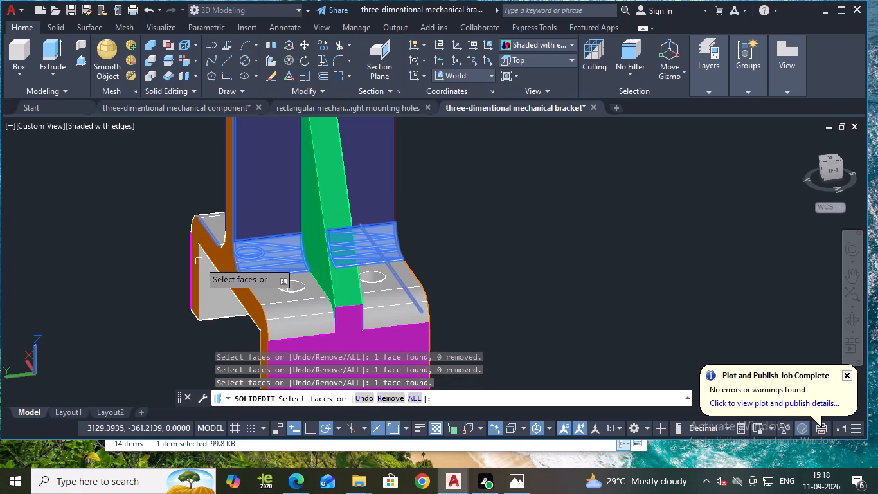
middle_click_drag(199, 262, 355, 290, "shift")
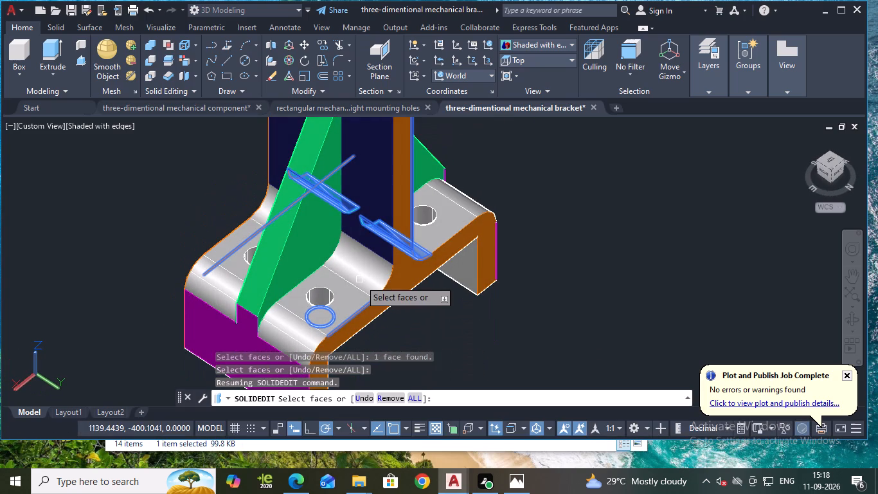
left_click(361, 277)
middle_click_drag(210, 226, 299, 241, "shift")
left_click(287, 255)
key("Return")
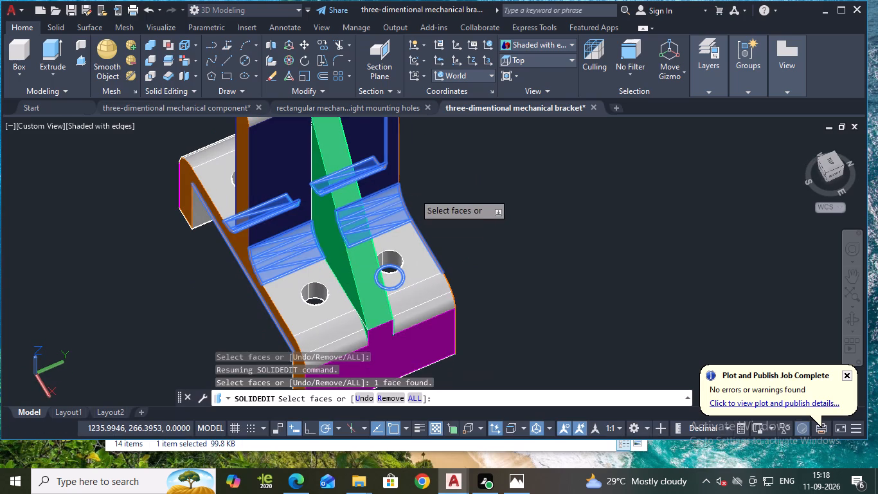
left_click(537, 183)
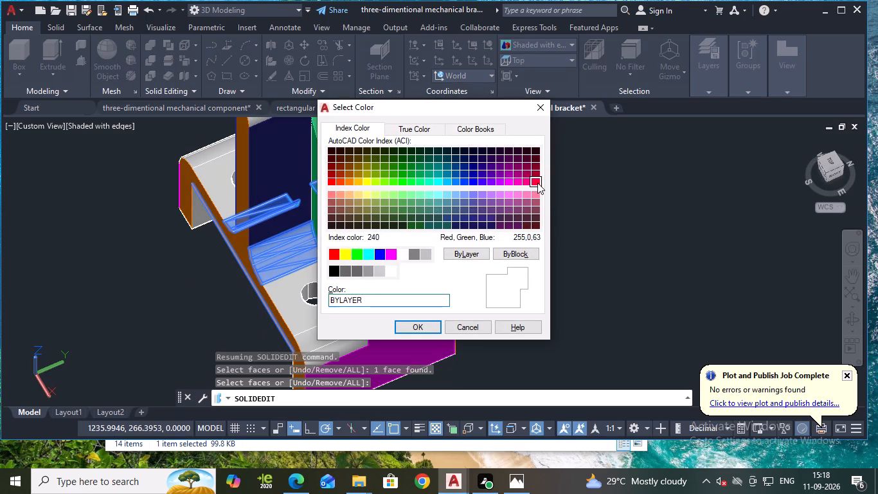
left_click(404, 327)
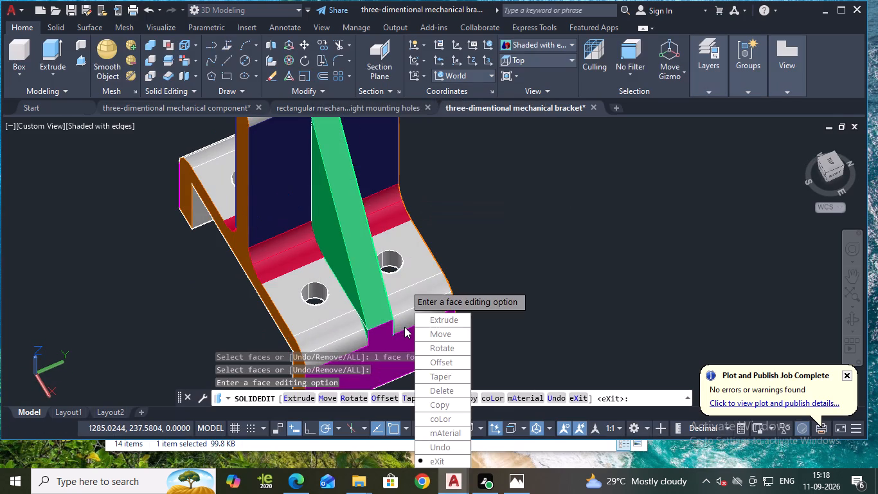
key("Return")
key("Return")
Examine the bracket's face colors from the front, underside and rib side.
scroll(445, 271, "down", 1)
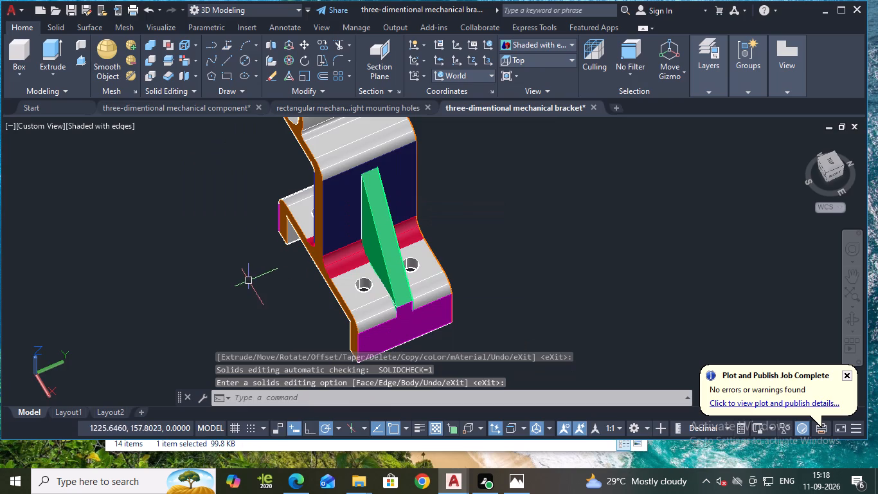
middle_click_drag(249, 280, 387, 283, "shift")
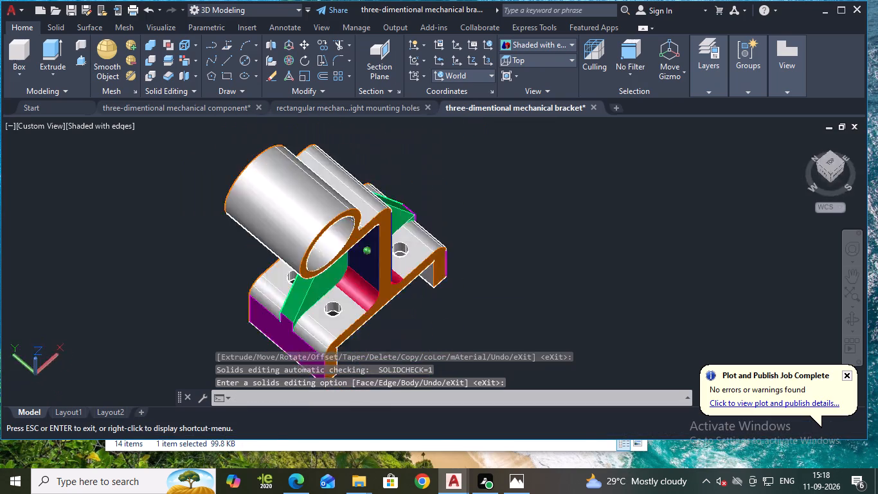
middle_click_drag(387, 283, 336, 200, "shift")
scroll(408, 209, "down", 1)
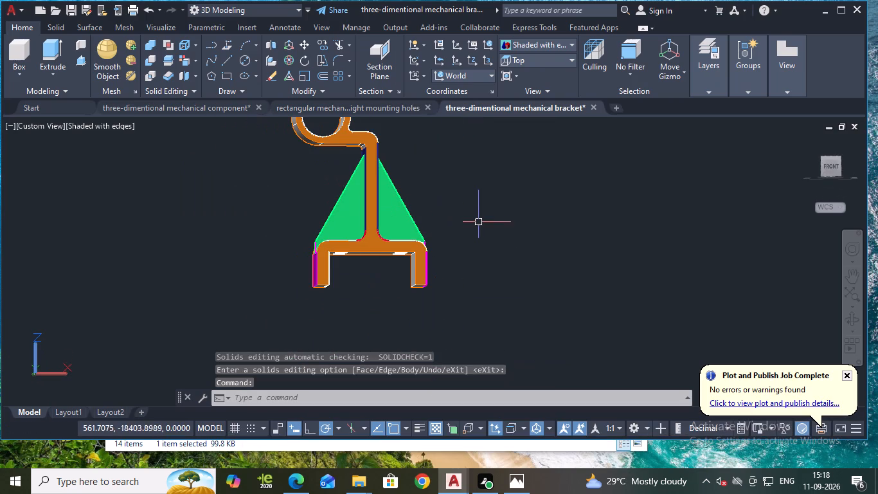
middle_click_drag(485, 253, 469, 247, "shift")
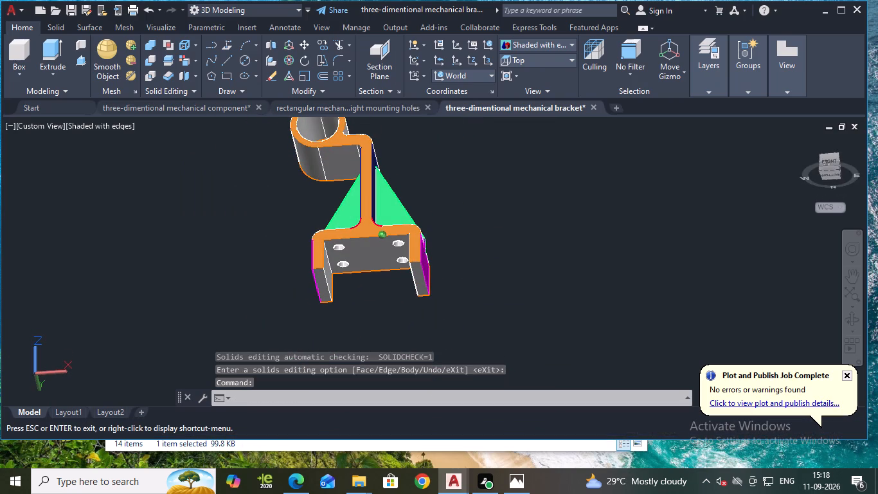
middle_click_drag(469, 247, 342, 289, "shift")
middle_click_drag(500, 182, 456, 233)
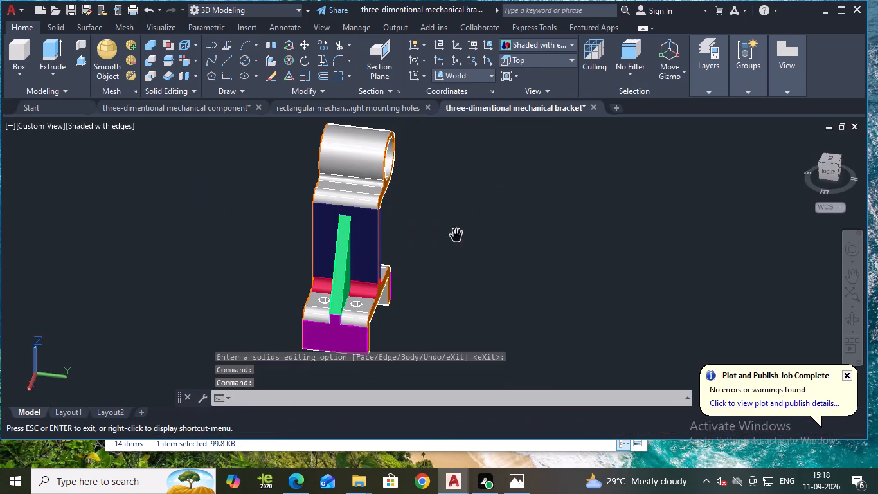
middle_click_drag(448, 192, 447, 205, "shift")
scroll(444, 208, "up", 1)
middle_click_drag(445, 207, 452, 255)
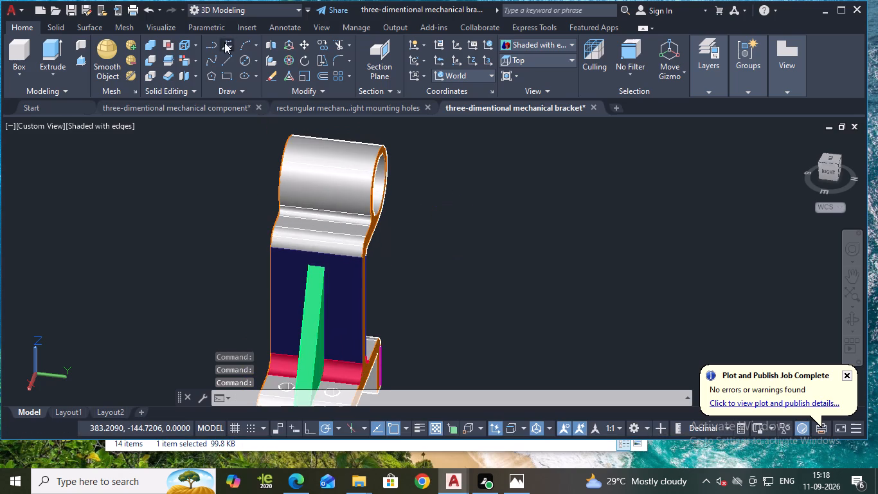
Save the bracket drawing.
key("ctrl+s")
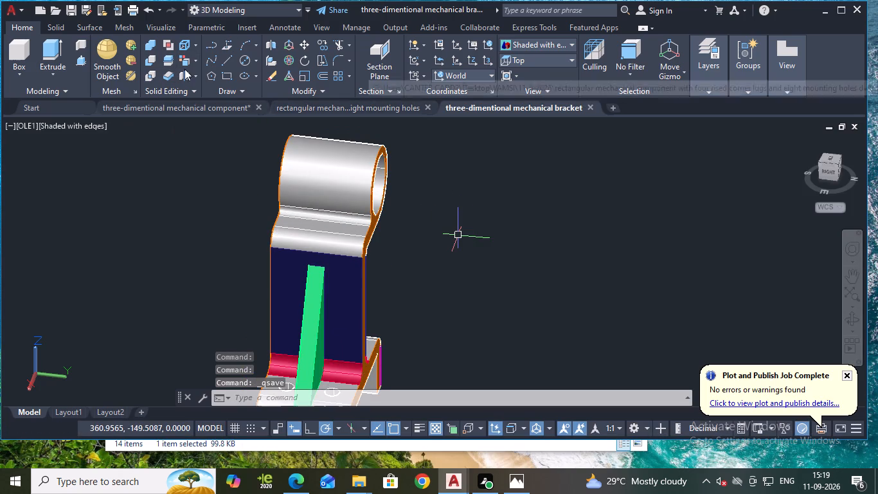
Color the cylinder's outer face and the flat underside of the connecting arm green, color index 100.
left_click(184, 57)
left_click(301, 155)
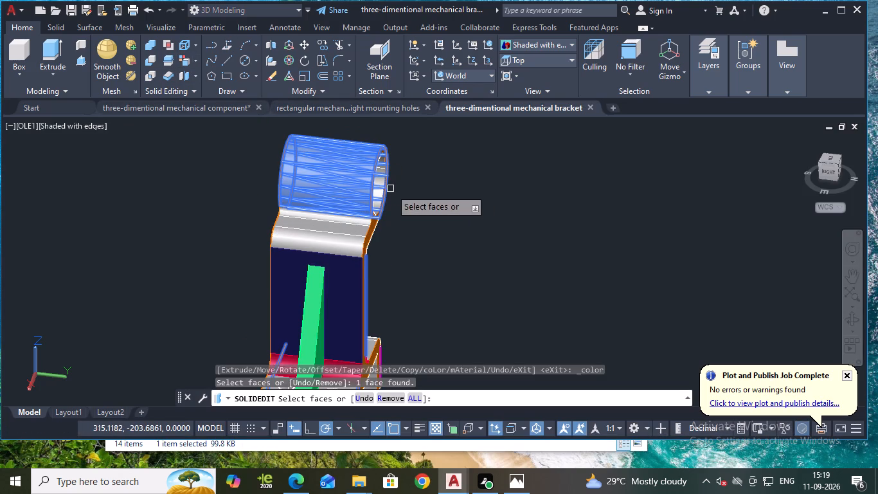
middle_click_drag(408, 213, 260, 181, "shift")
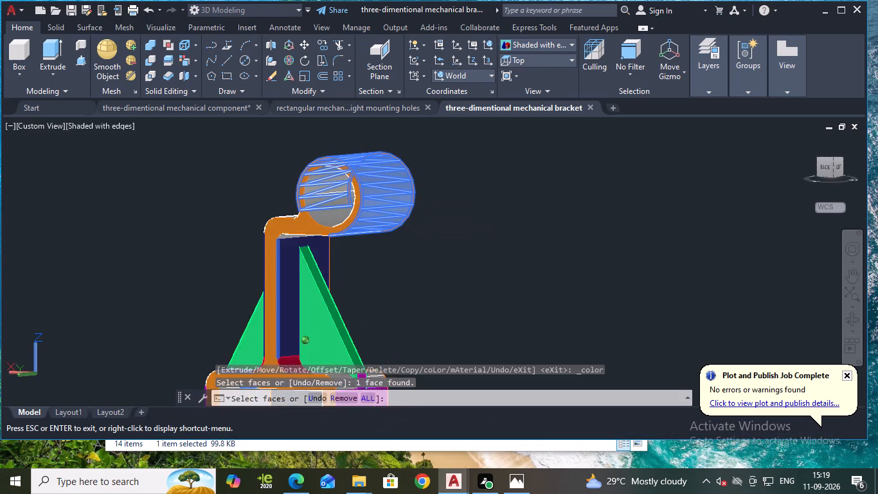
middle_click_drag(260, 181, 314, 206, "shift")
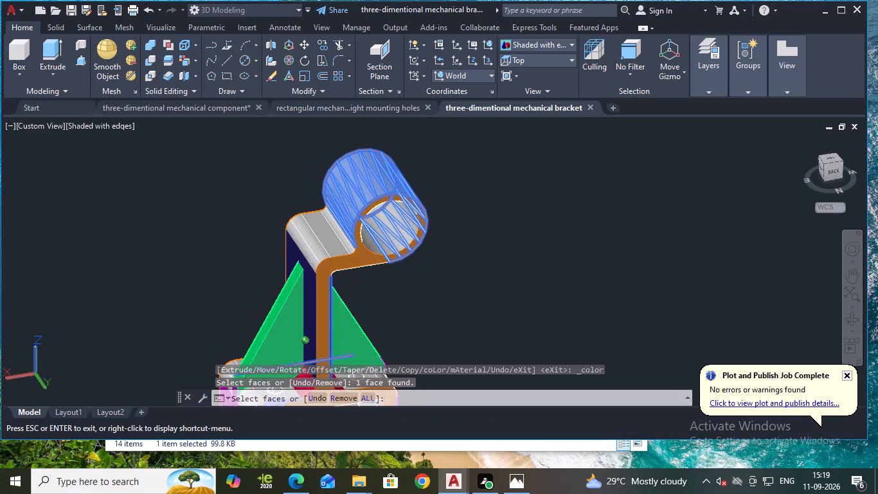
middle_click_drag(314, 206, 316, 172, "shift")
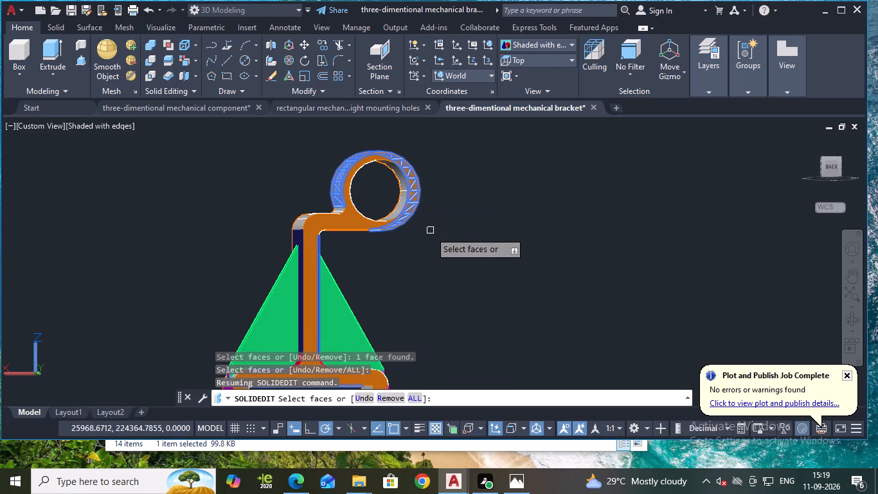
middle_click_drag(421, 251, 397, 212, "shift")
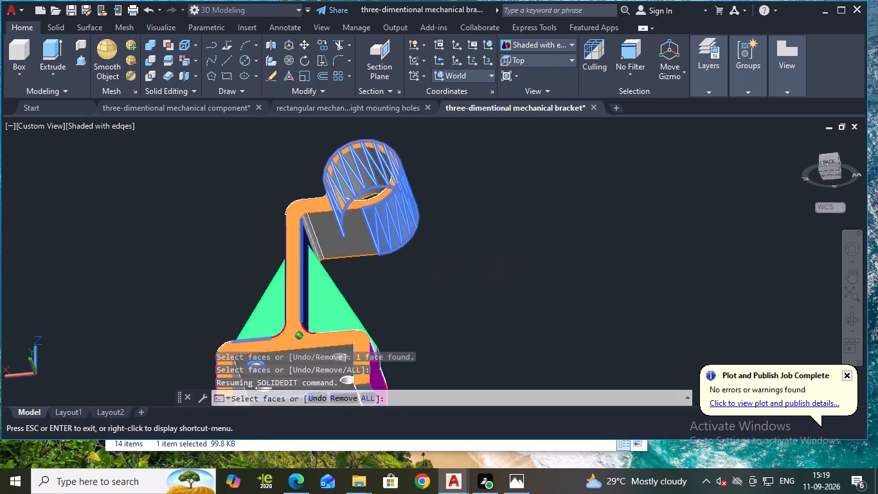
middle_click_drag(397, 212, 394, 221, "shift")
left_click(328, 232)
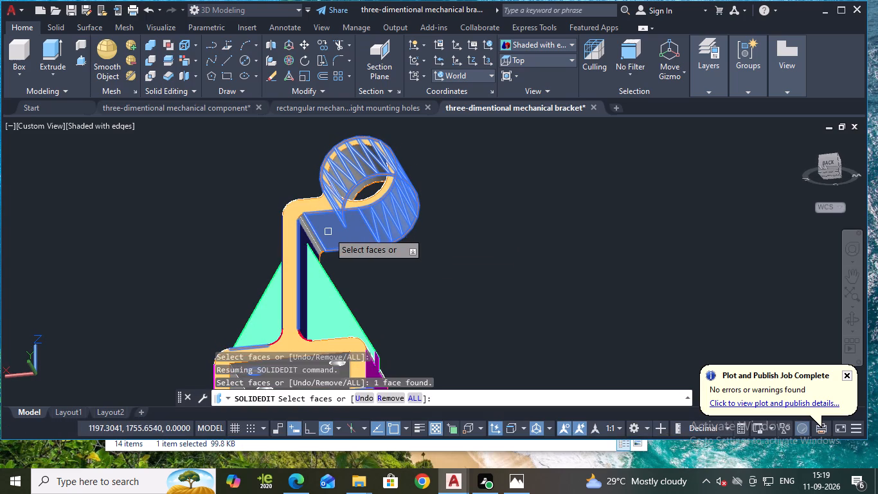
key("Return")
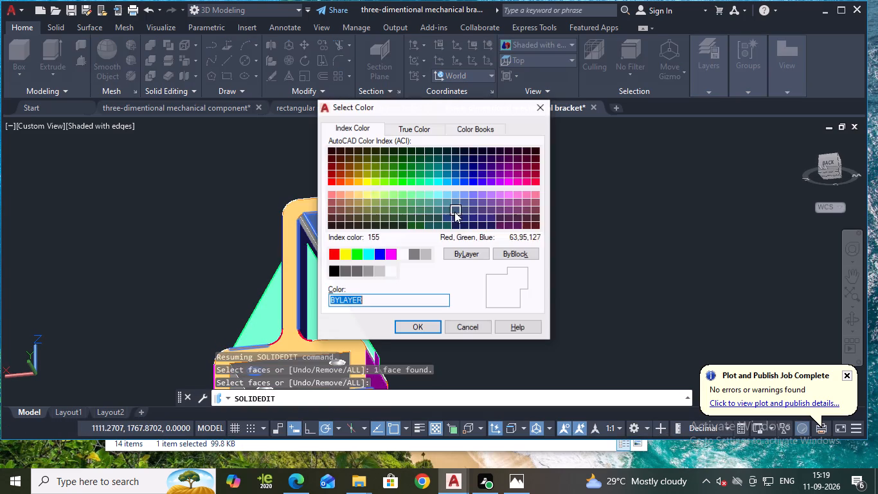
left_click(408, 181)
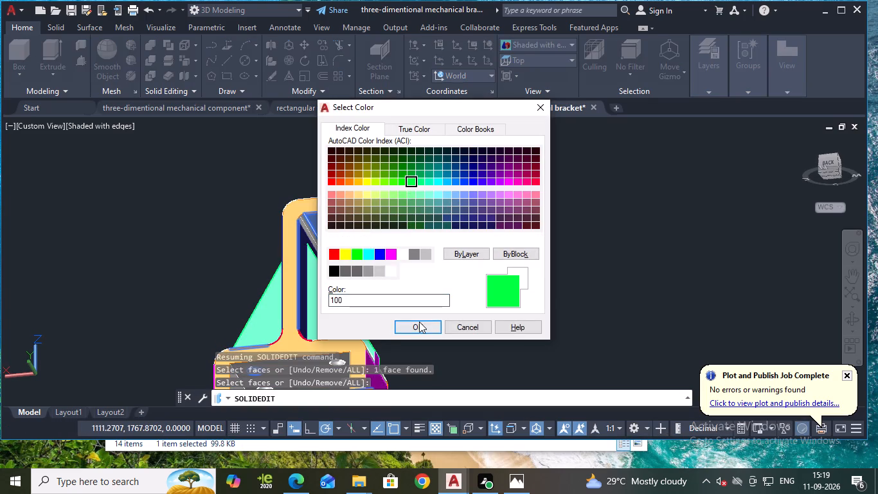
left_click(419, 322)
key("Return")
key("Return")
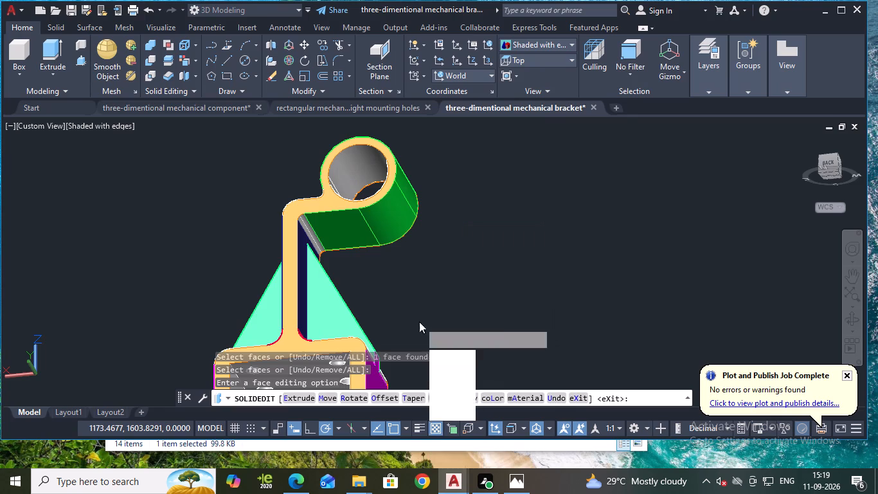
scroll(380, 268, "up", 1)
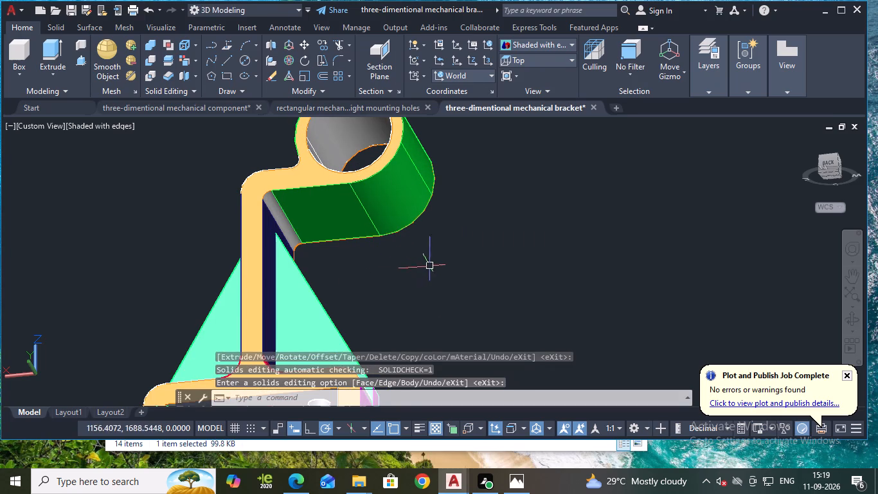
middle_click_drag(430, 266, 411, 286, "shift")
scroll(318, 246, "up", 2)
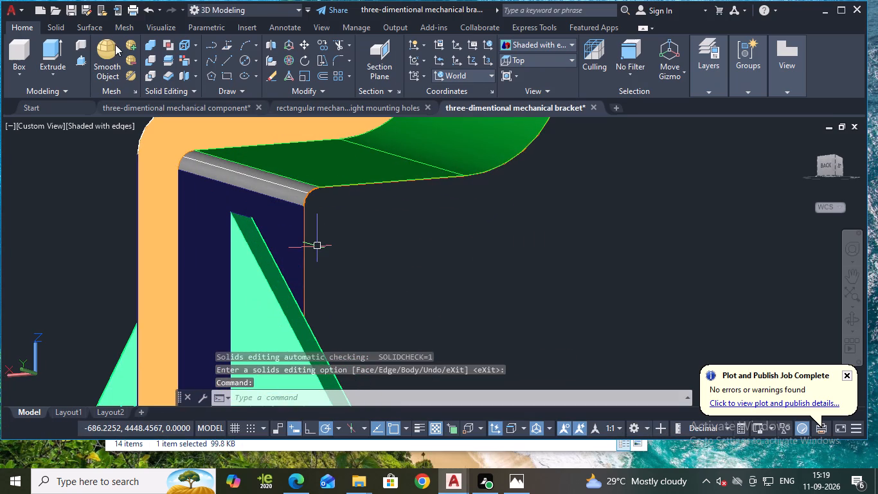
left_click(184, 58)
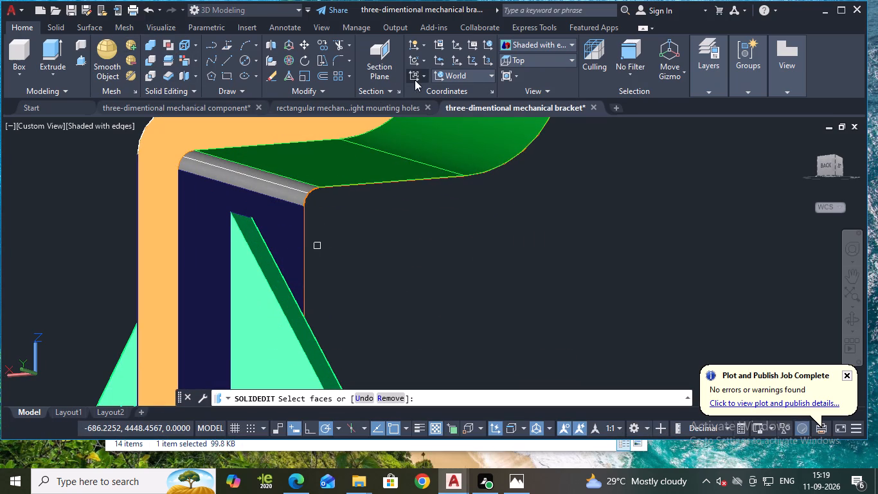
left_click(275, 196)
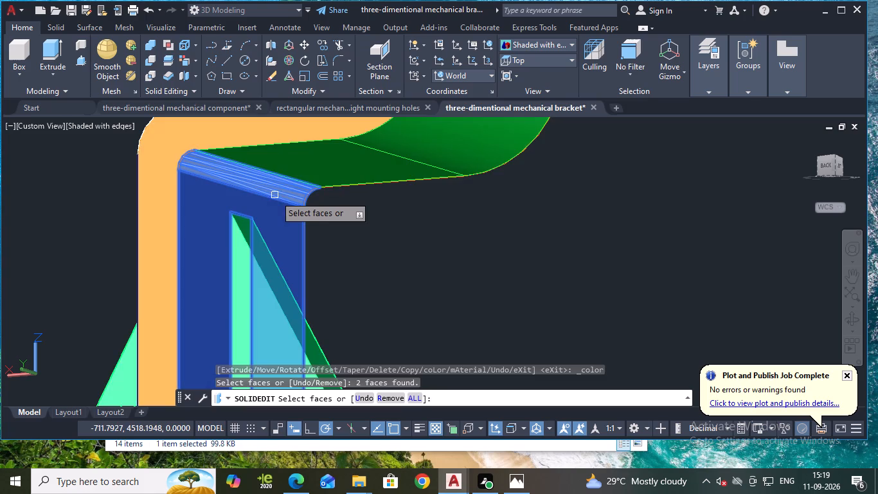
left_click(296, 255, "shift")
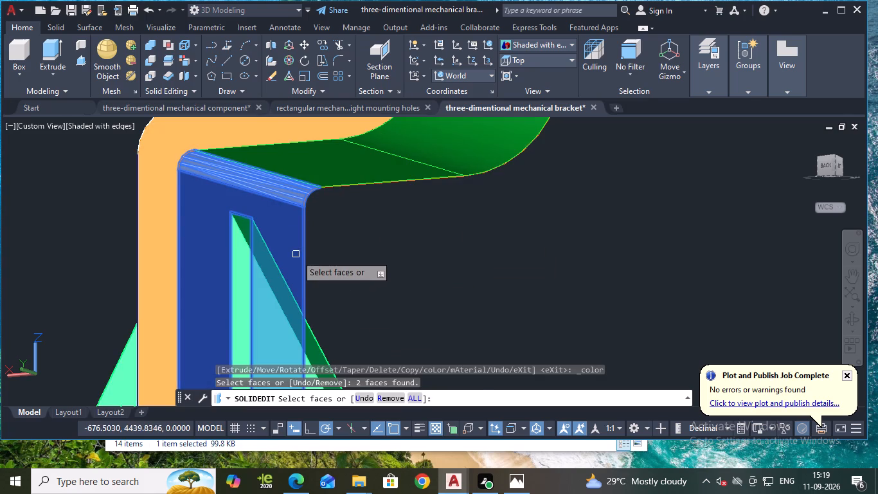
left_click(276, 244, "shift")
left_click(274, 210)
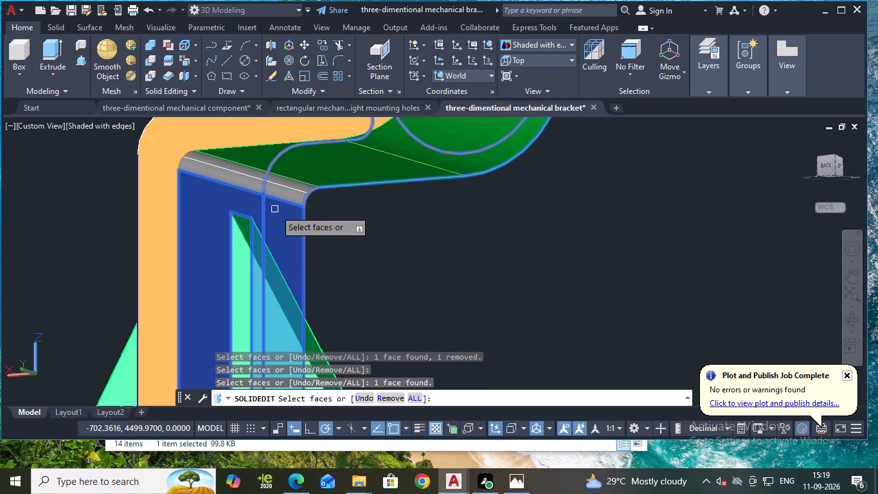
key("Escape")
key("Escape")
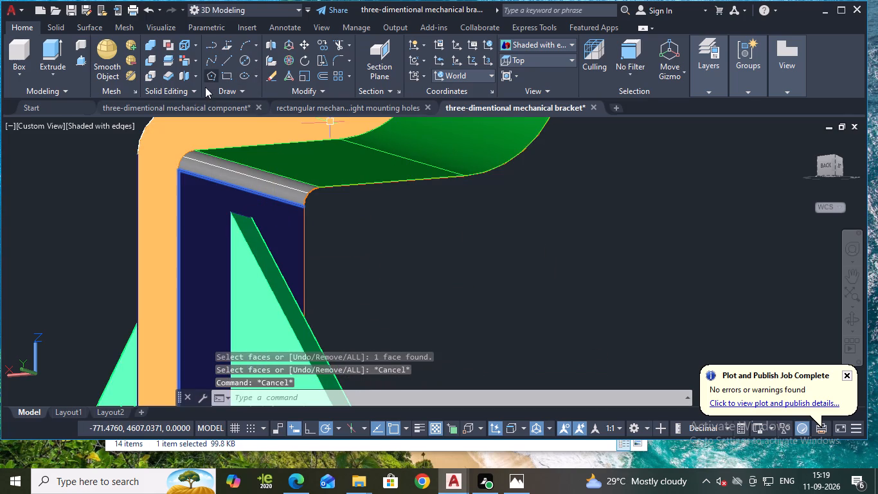
Color the connecting arm's upper faces, including its rounded bends between cylinder and web, magenta, color index 210.
left_click(187, 61)
middle_click_drag(449, 241, 448, 241, "shift")
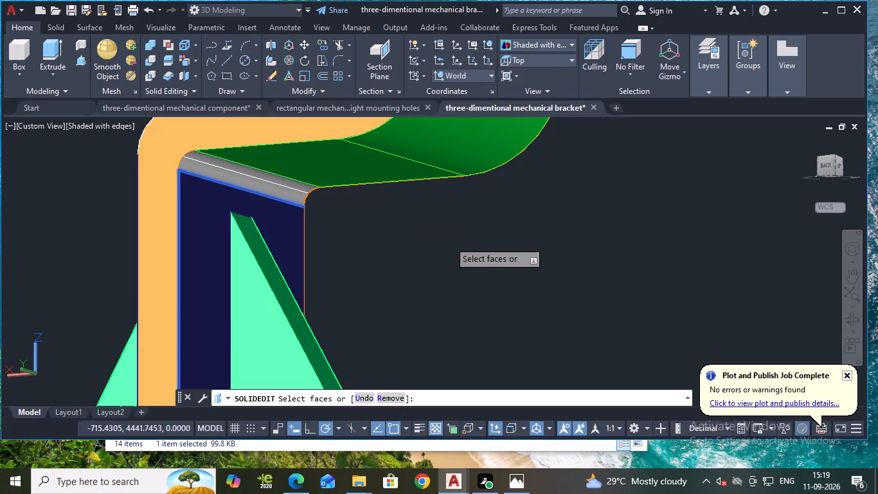
middle_click_drag(448, 241, 217, 267, "shift")
left_click(372, 142)
scroll(369, 148, "down", 1)
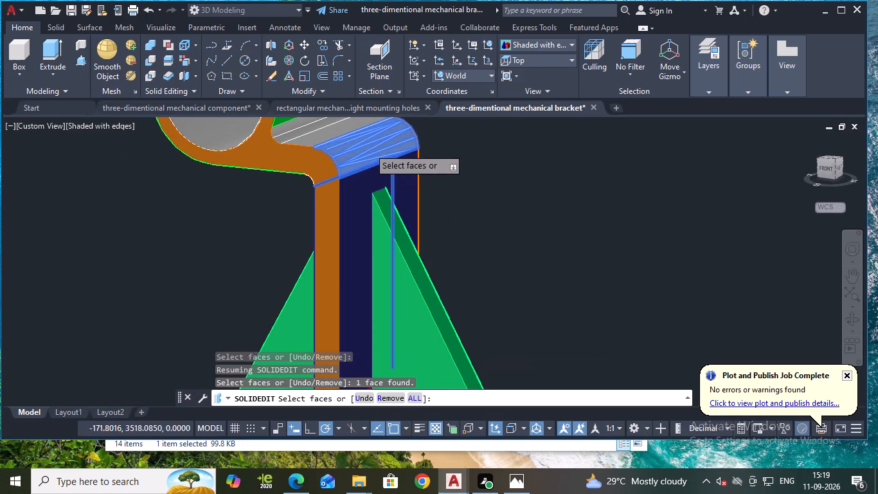
left_click(314, 134)
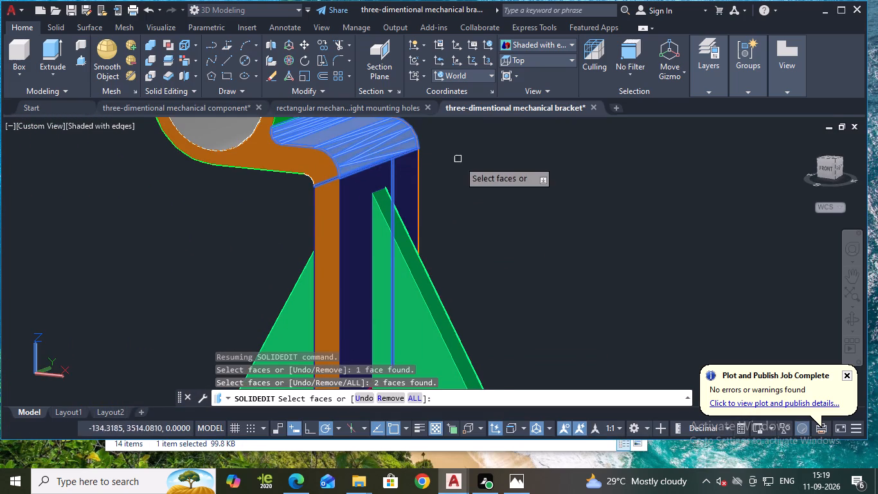
scroll(460, 161, "down", 1)
middle_click_drag(462, 166, 447, 224)
scroll(388, 208, "up", 2)
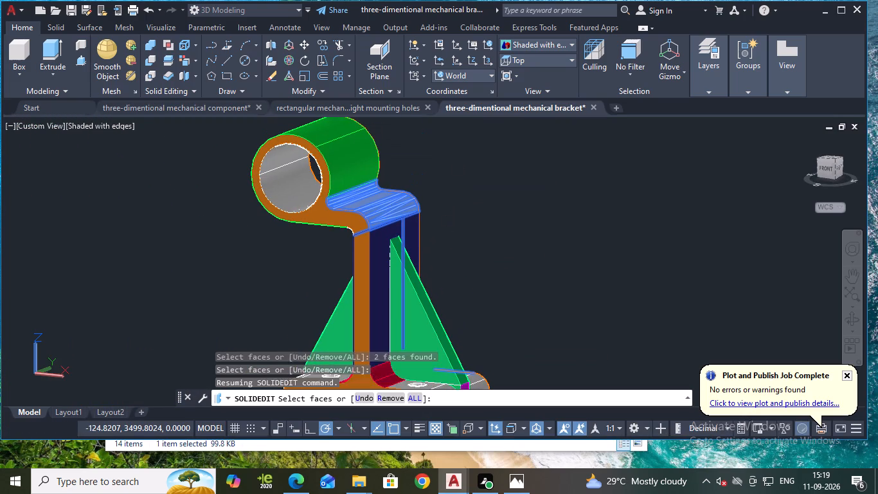
key("Return")
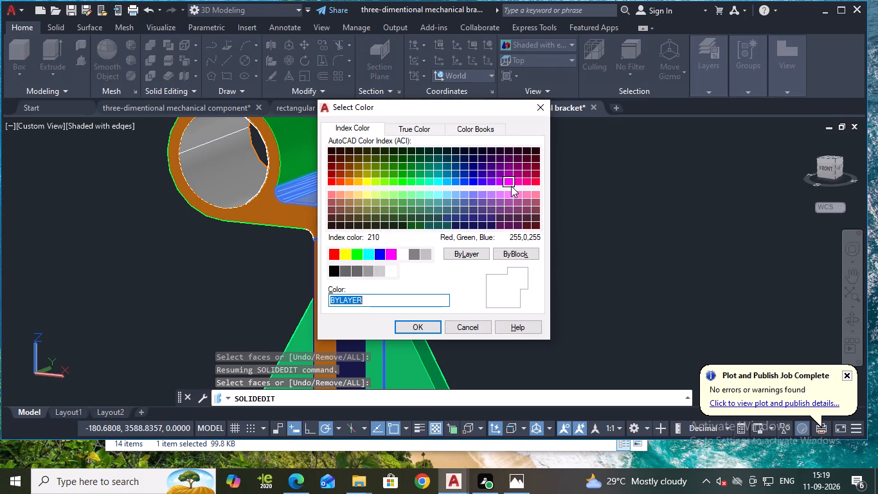
left_click(511, 186)
left_click(426, 323)
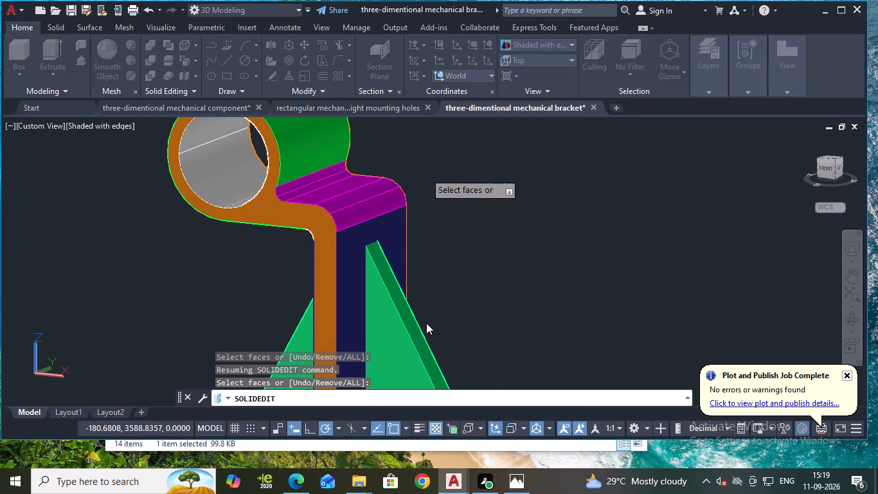
key("Return")
key("Return")
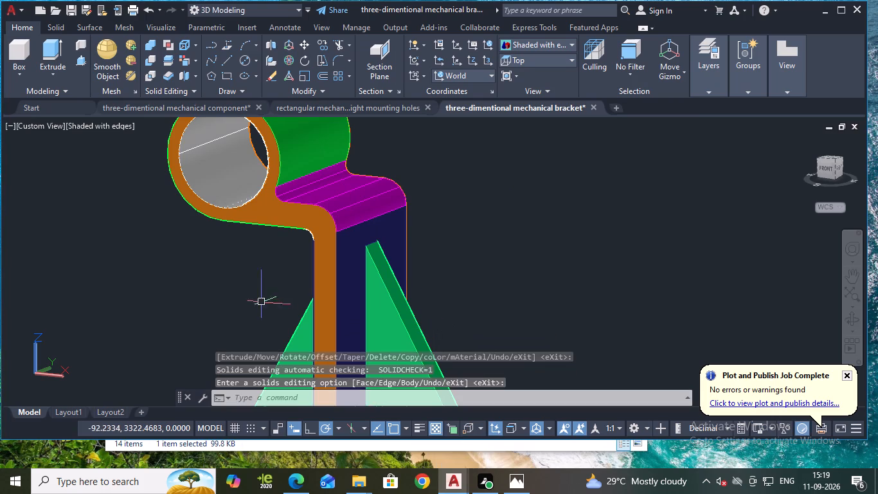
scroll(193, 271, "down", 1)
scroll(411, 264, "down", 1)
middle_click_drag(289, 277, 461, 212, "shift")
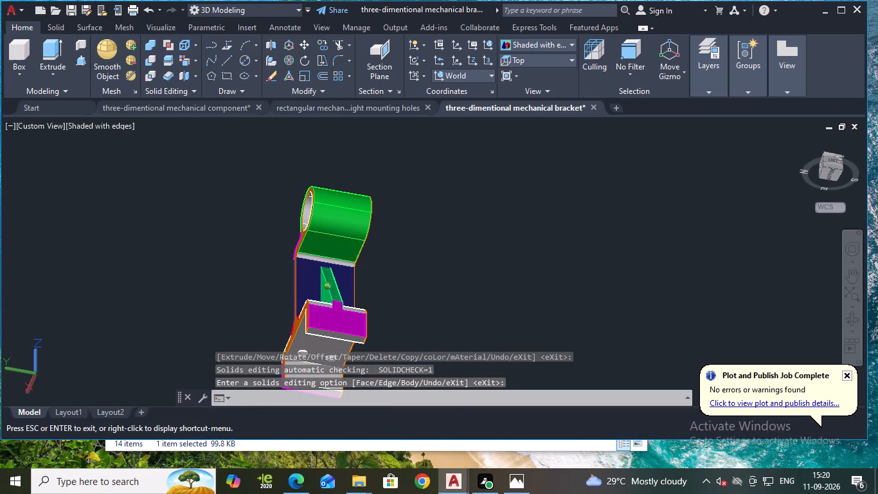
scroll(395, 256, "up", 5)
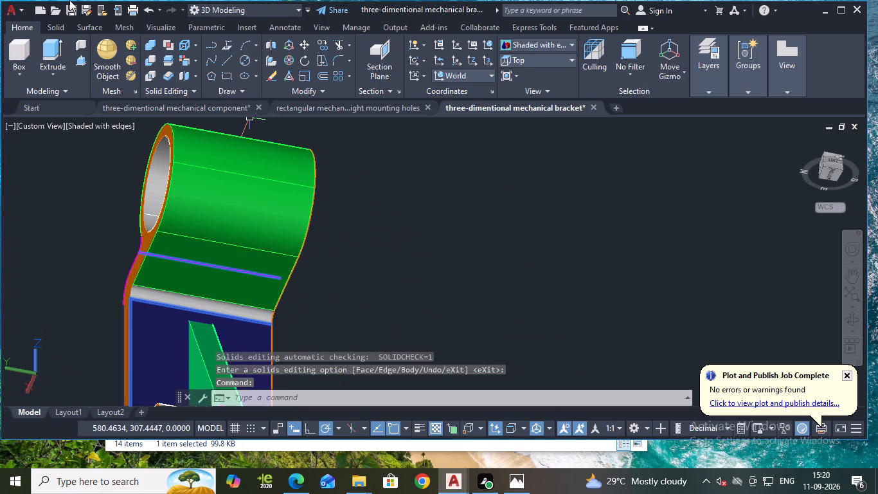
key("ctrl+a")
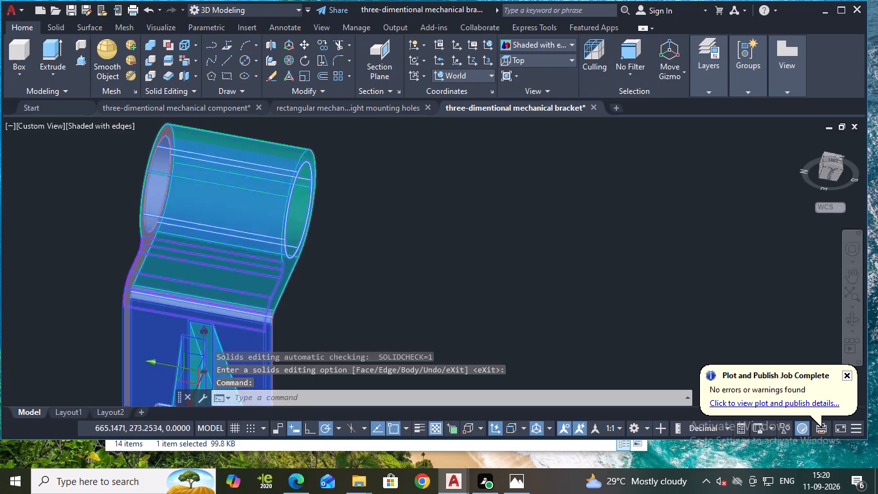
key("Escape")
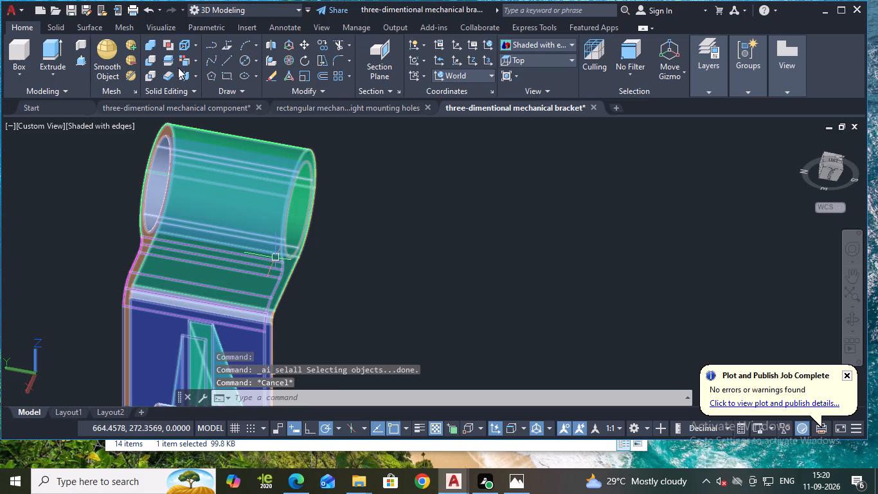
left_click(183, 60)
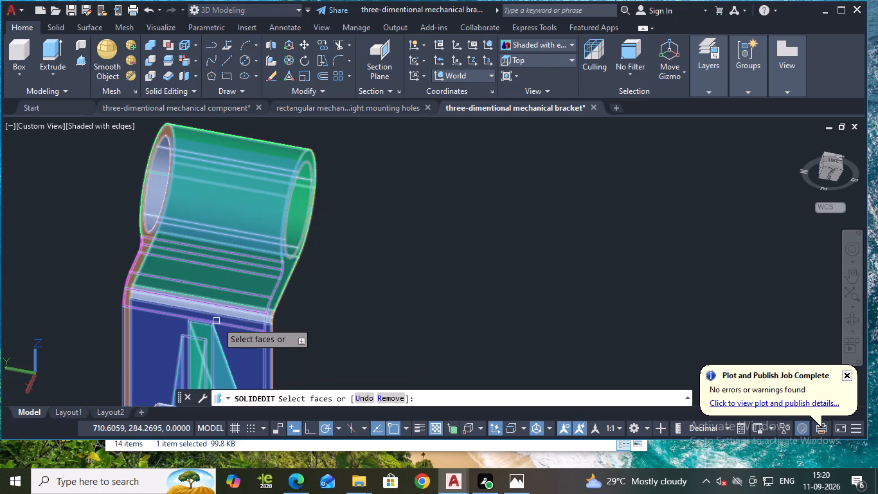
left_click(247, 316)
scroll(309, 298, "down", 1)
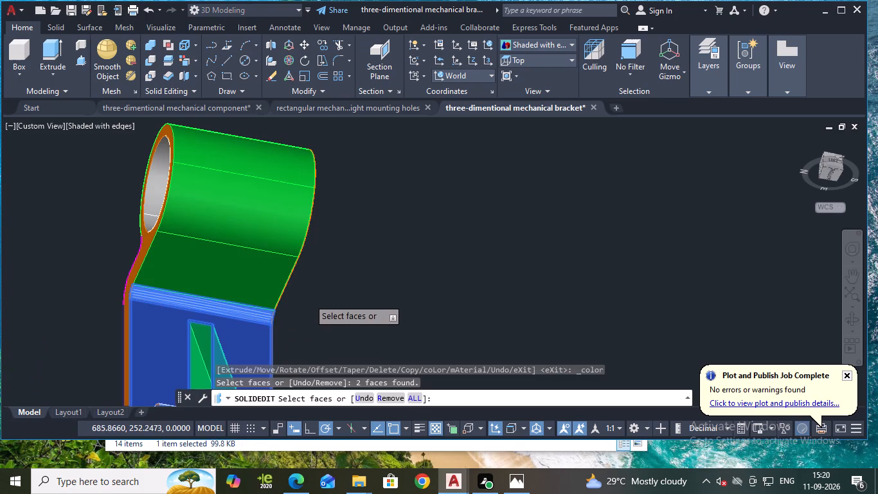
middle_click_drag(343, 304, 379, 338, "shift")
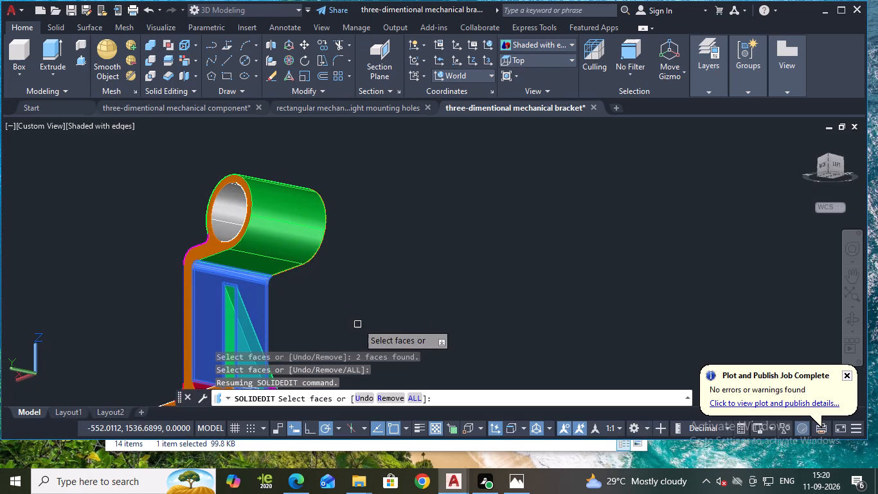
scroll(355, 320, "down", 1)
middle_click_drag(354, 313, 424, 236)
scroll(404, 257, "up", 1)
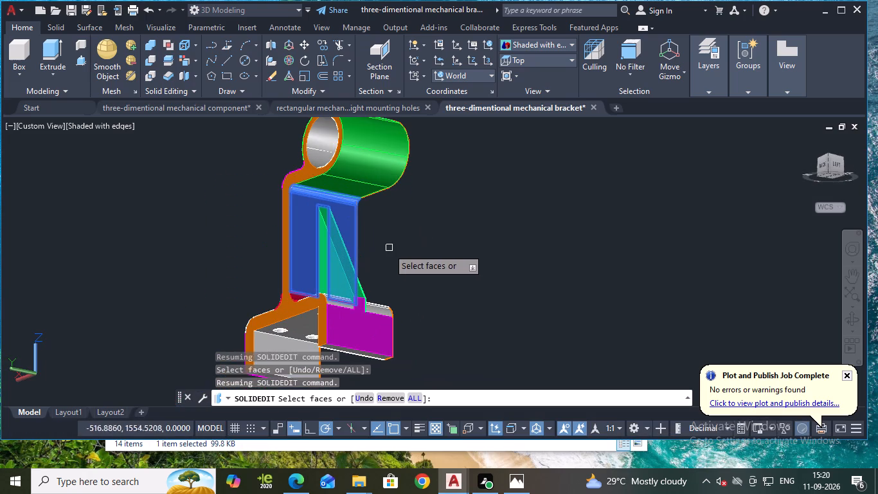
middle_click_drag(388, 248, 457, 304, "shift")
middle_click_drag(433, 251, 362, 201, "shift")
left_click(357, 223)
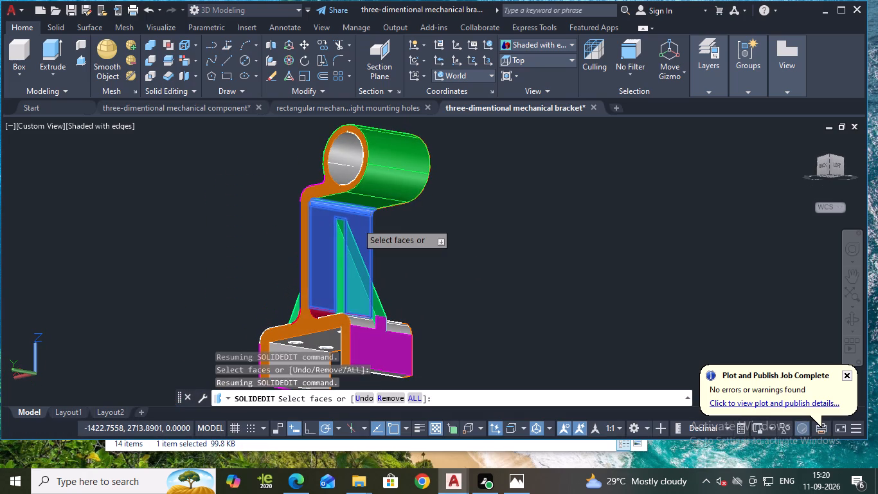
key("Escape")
Color the rounded inner bend between the connecting arm's green underside and the web magenta, color index 220.
scroll(356, 223, "up", 2)
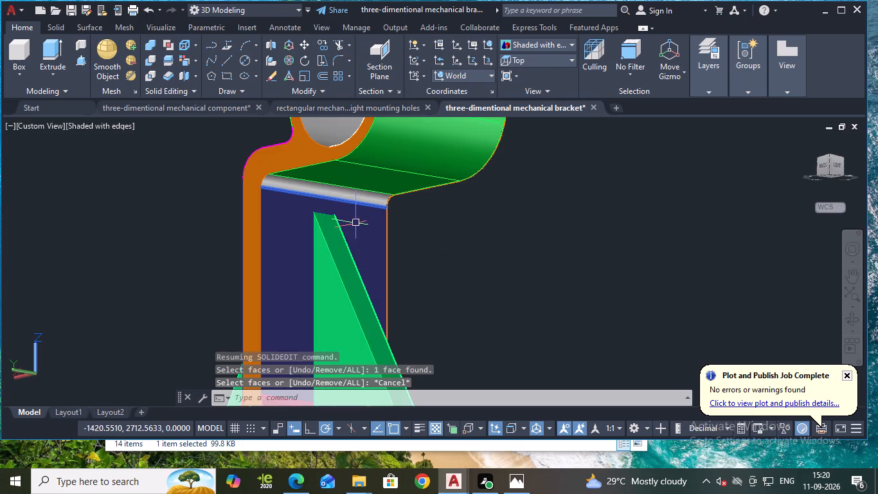
scroll(336, 189, "up", 2)
key("Escape")
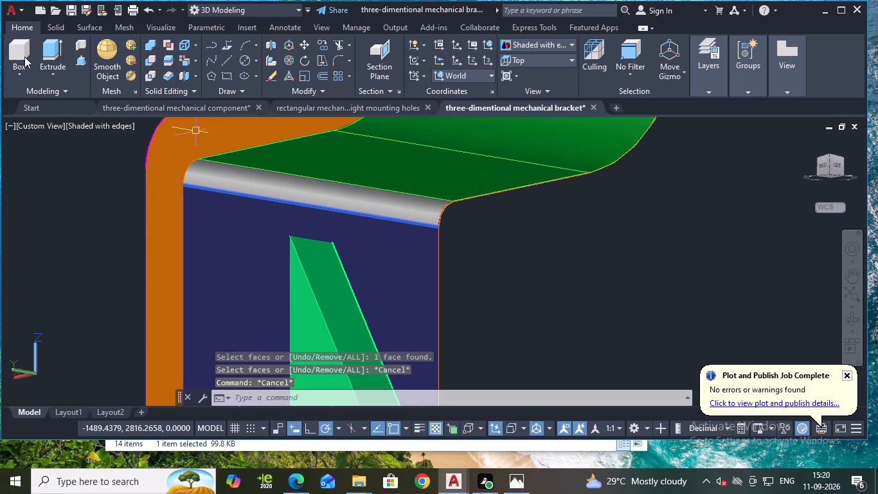
left_click(185, 62)
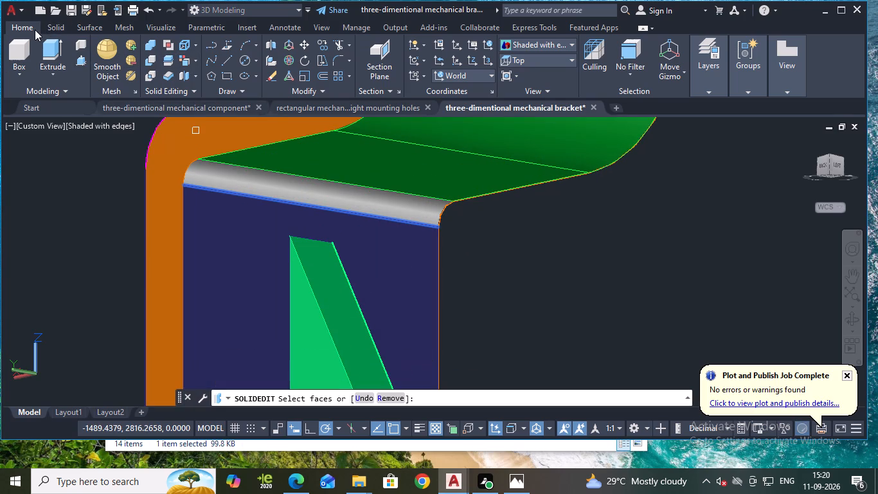
left_click(348, 192)
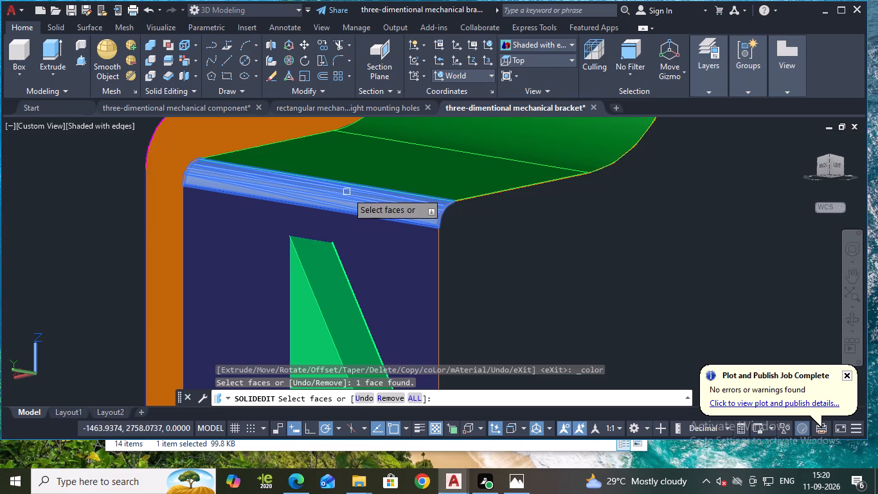
key("Return")
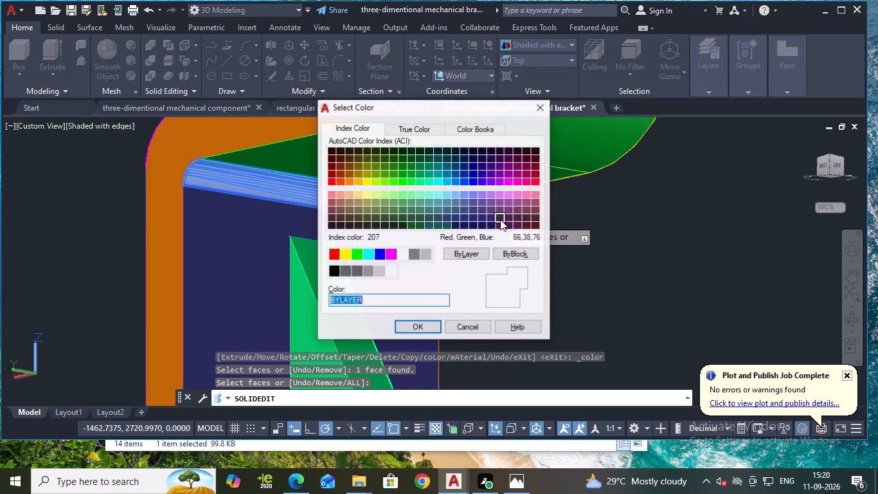
left_click(519, 181)
left_click(409, 324)
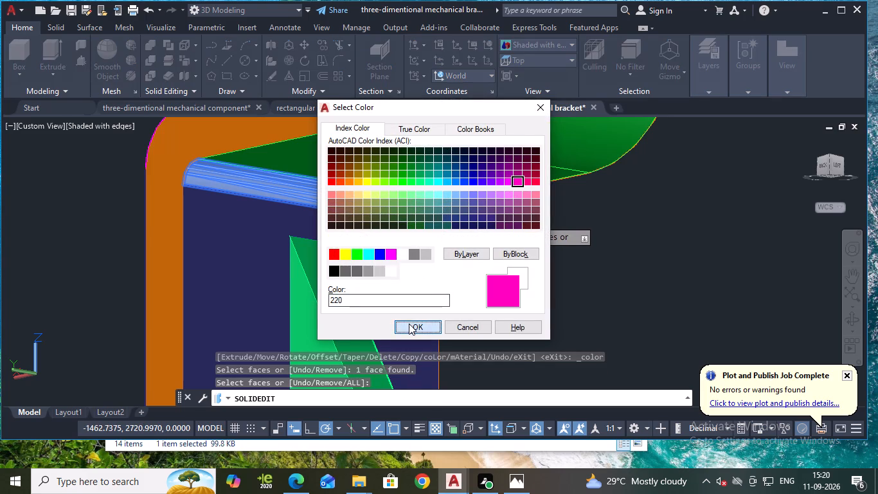
key("Return")
key("Return")
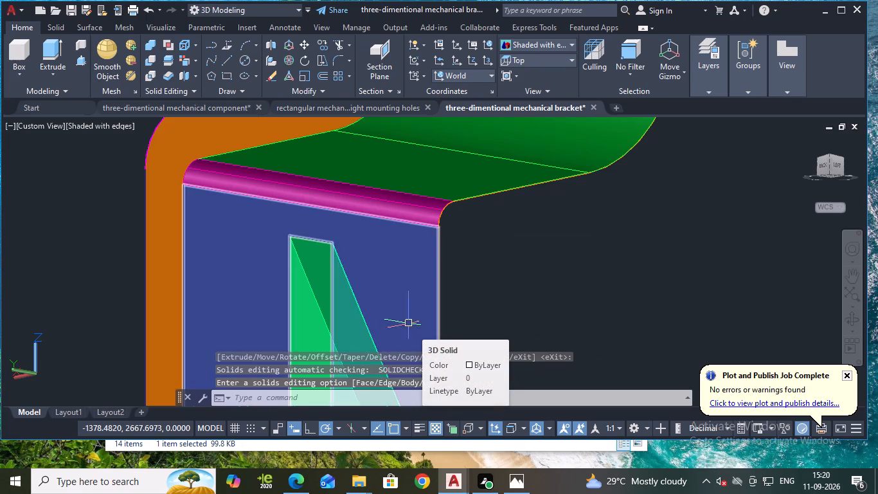
Save the bracket drawing.
key("ctrl+s")
Color the inner bore face of the top cylinder golden yellow, color index 40.
scroll(657, 157, "down", 2)
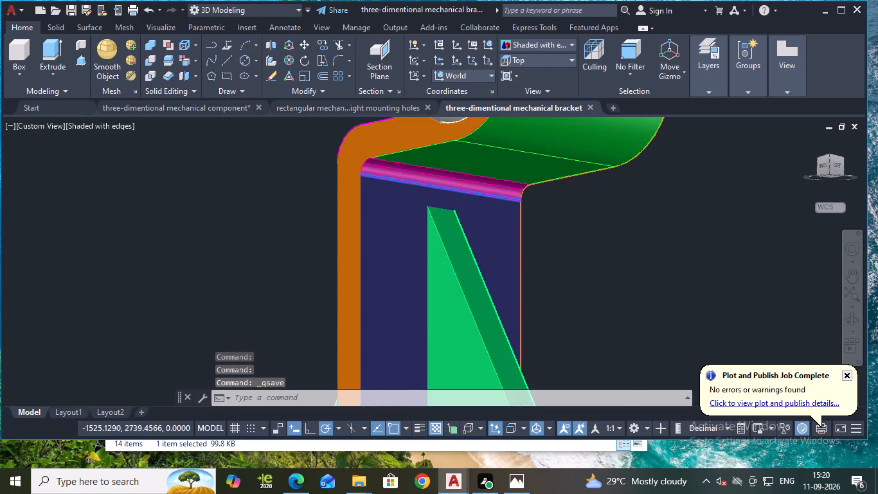
scroll(622, 215, "down", 2)
middle_click_drag(660, 252, 629, 275, "shift")
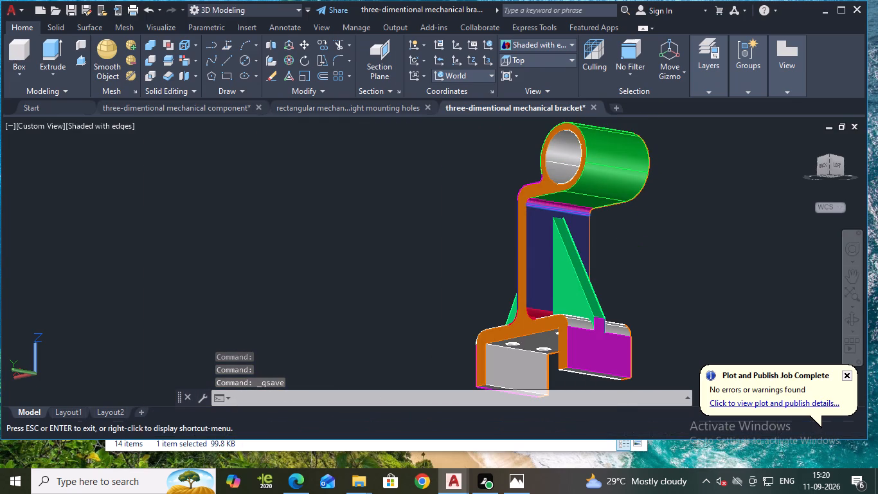
middle_click_drag(629, 275, 300, 287, "shift")
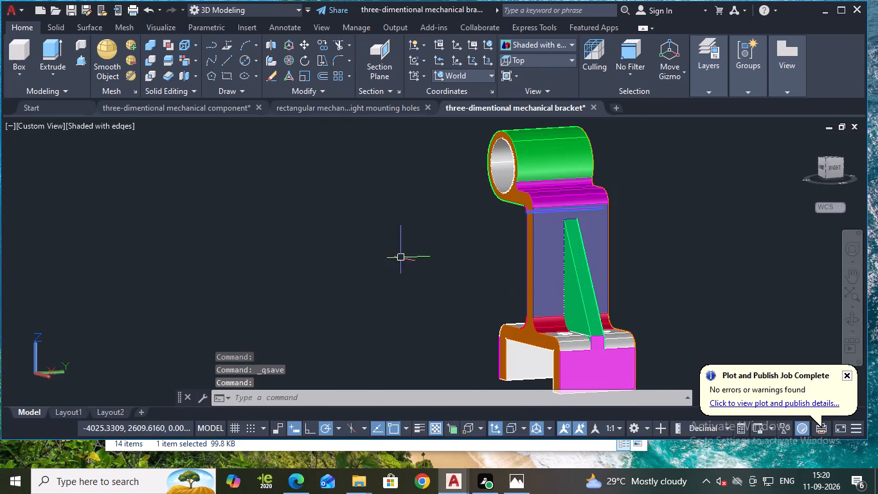
scroll(441, 224, "up", 1)
middle_click_drag(441, 224, 488, 252)
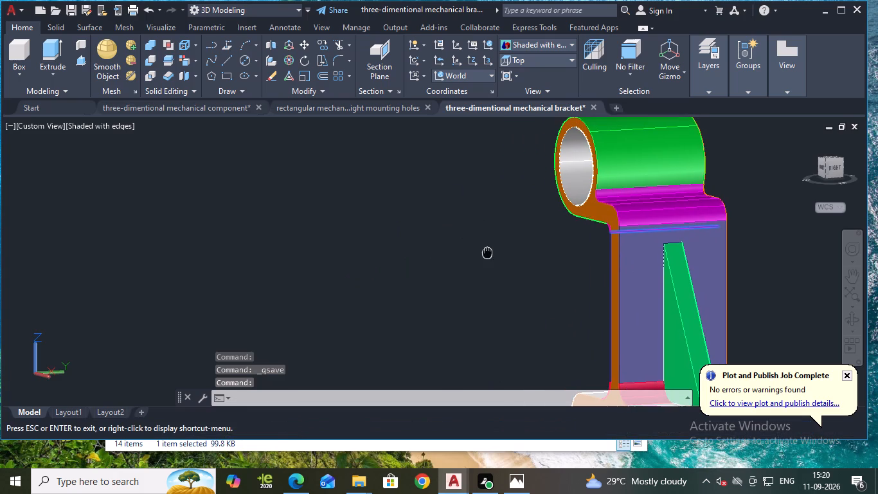
left_click(183, 61)
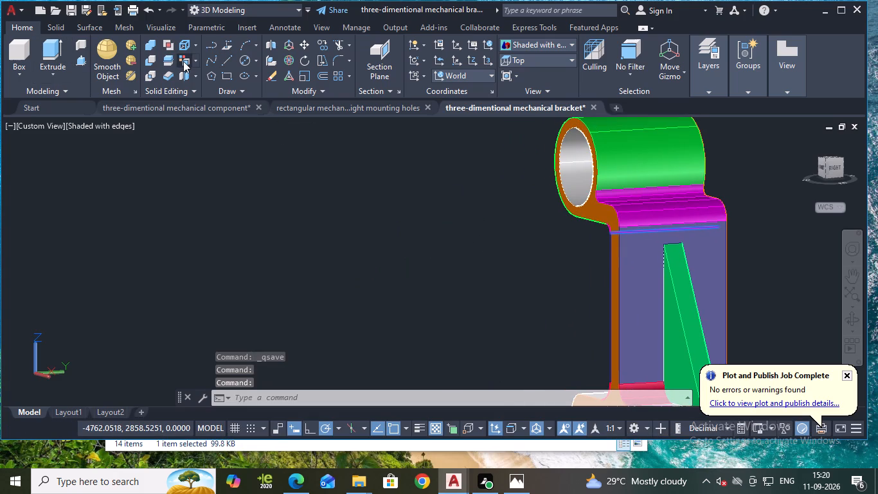
left_click(573, 166)
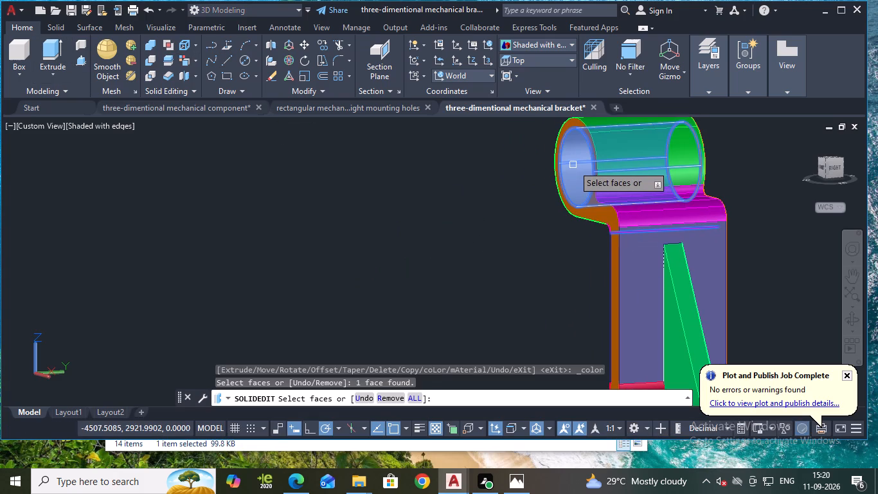
key("Return")
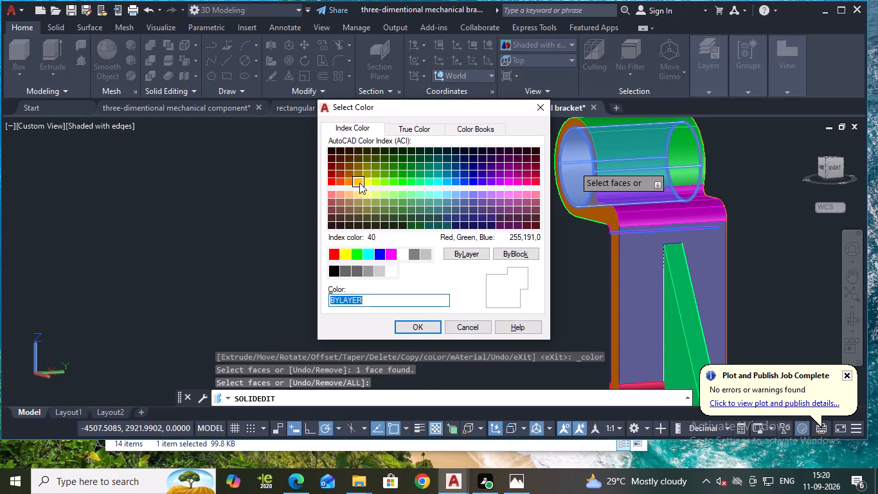
left_click(359, 183)
left_click(425, 327)
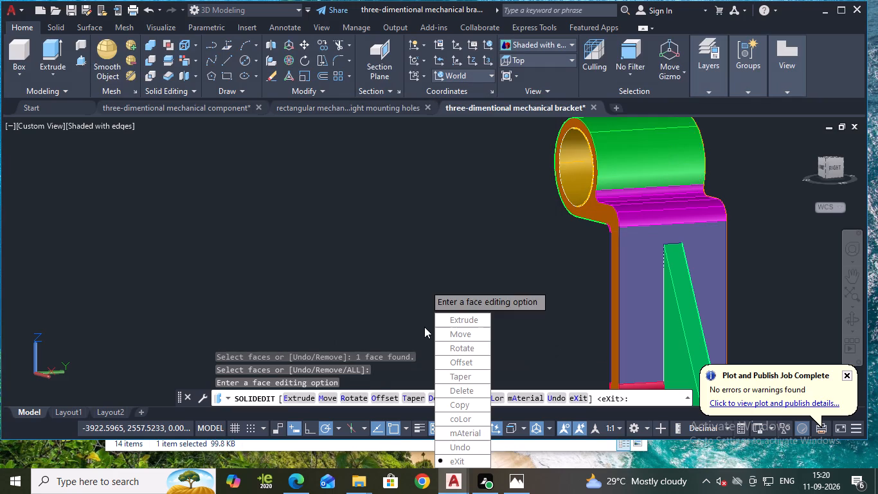
key("Return")
key("Return")
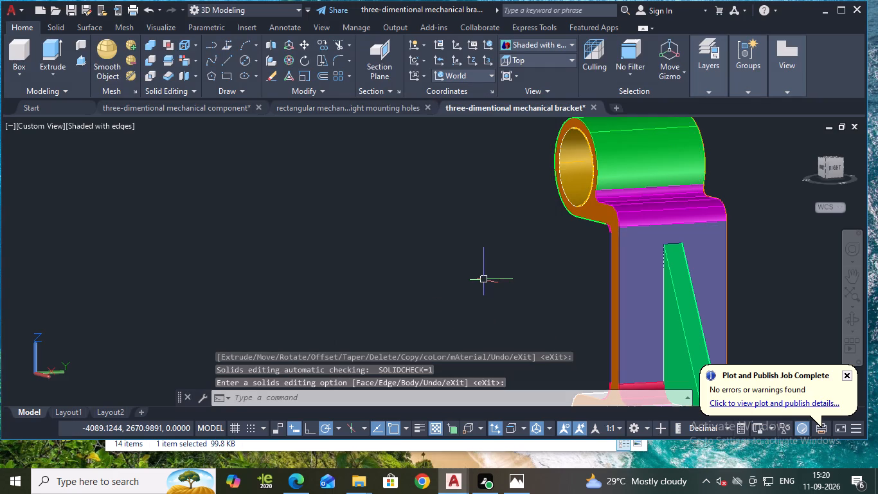
Color the base's four flat top faces around the holes and their rounded outer edges blue, color index 150, leaving out the hole walls.
scroll(519, 277, "down", 1)
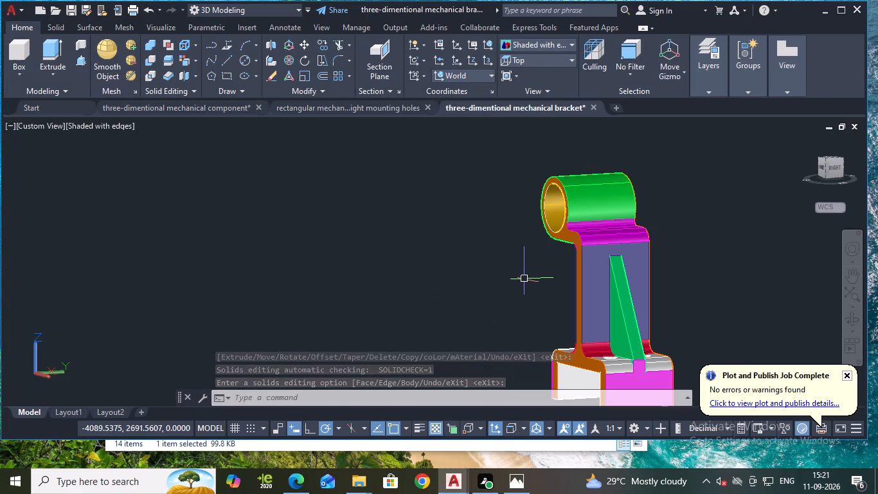
scroll(764, 311, "down", 1)
middle_click_drag(750, 312, 695, 281)
scroll(688, 309, "up", 1)
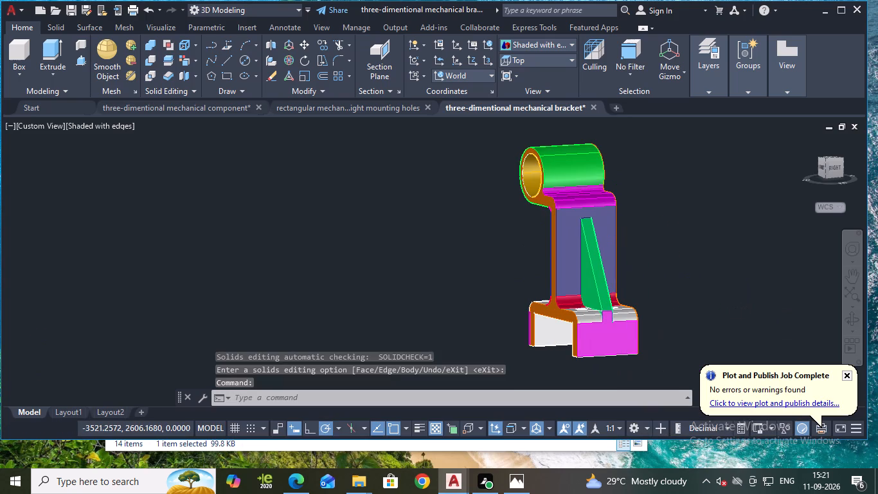
scroll(667, 319, "up", 2)
middle_click_drag(666, 319, 631, 338, "shift")
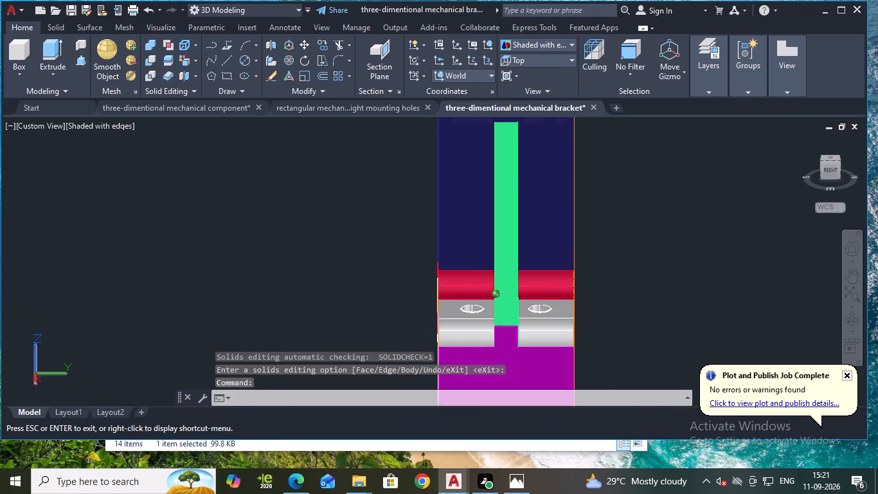
middle_click_drag(631, 338, 630, 340, "shift")
key("Escape")
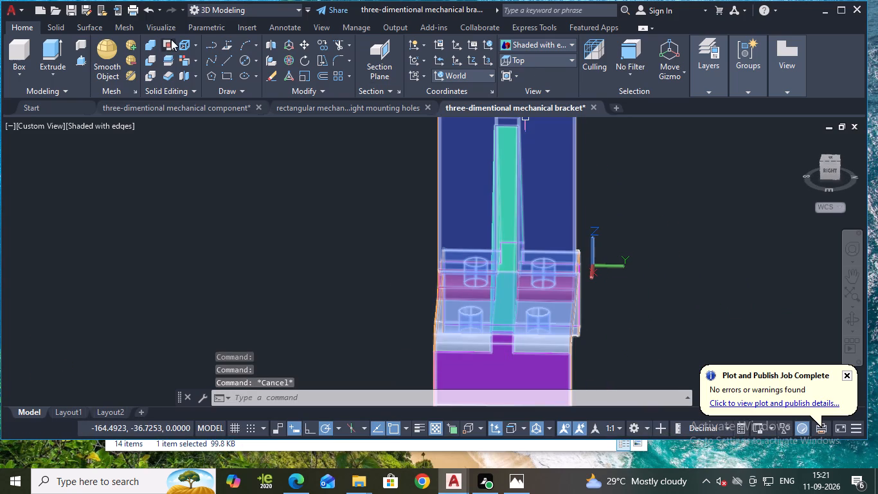
left_click(186, 61)
key("Escape")
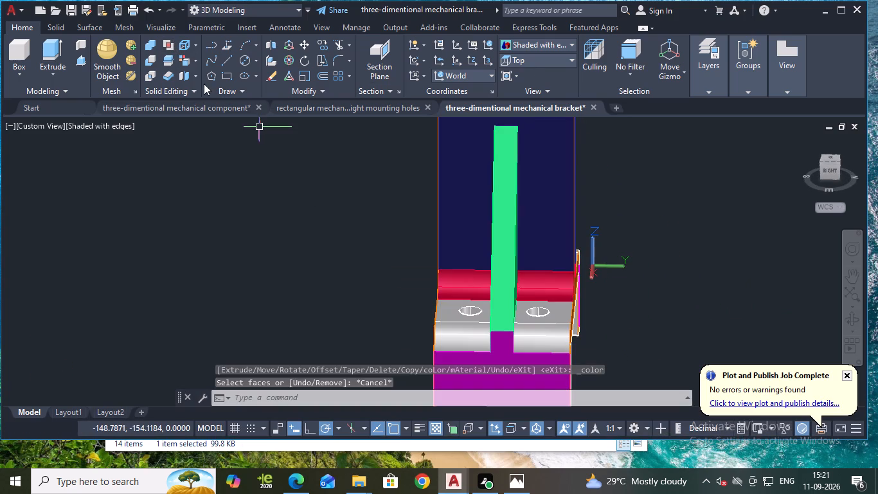
left_click(180, 64)
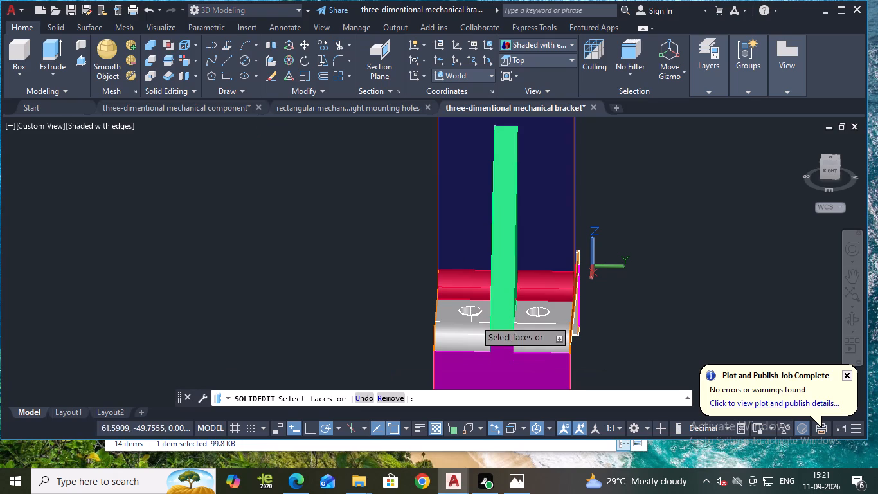
left_click(472, 338)
left_click(550, 349)
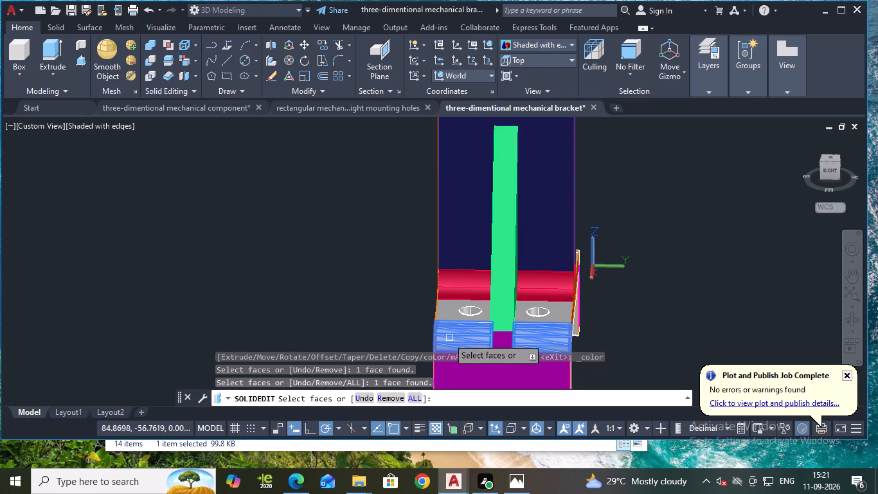
left_click(566, 307)
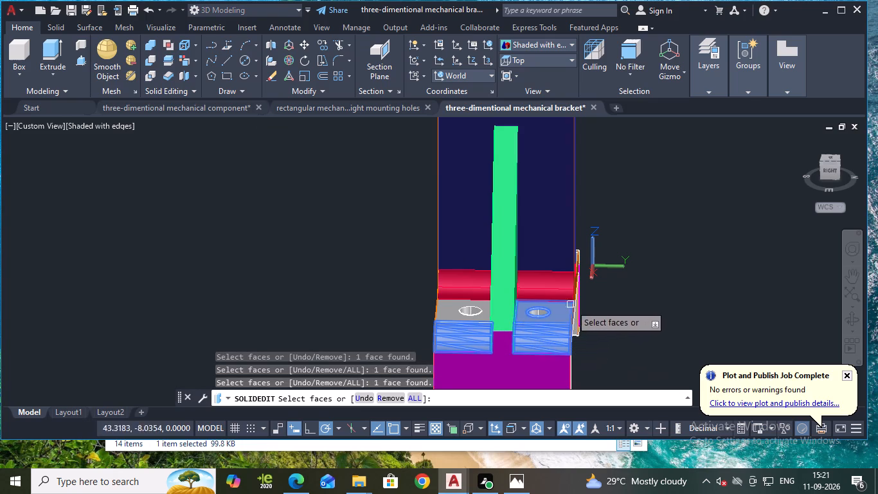
left_click(452, 310)
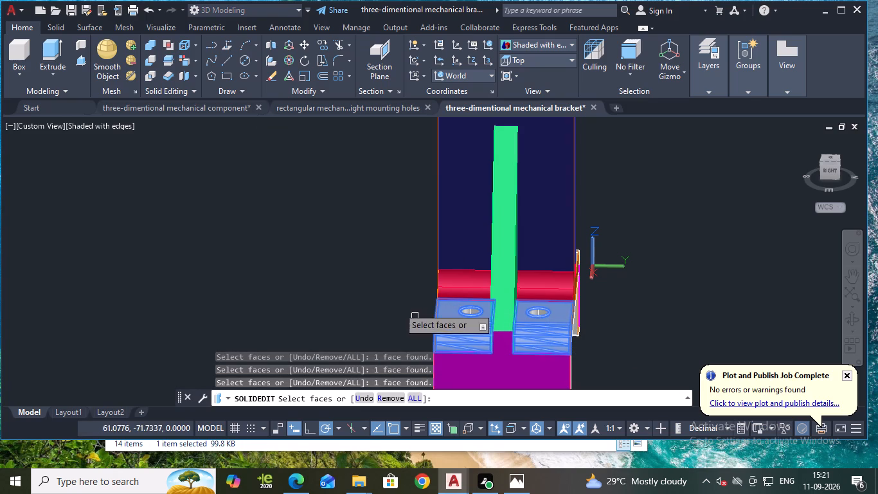
middle_click_drag(385, 279, 520, 297, "shift")
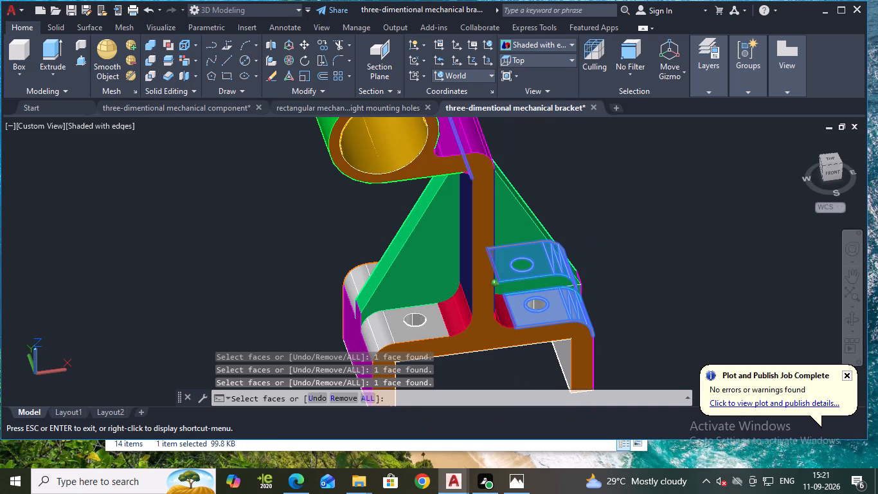
left_click(439, 329)
left_click(376, 342)
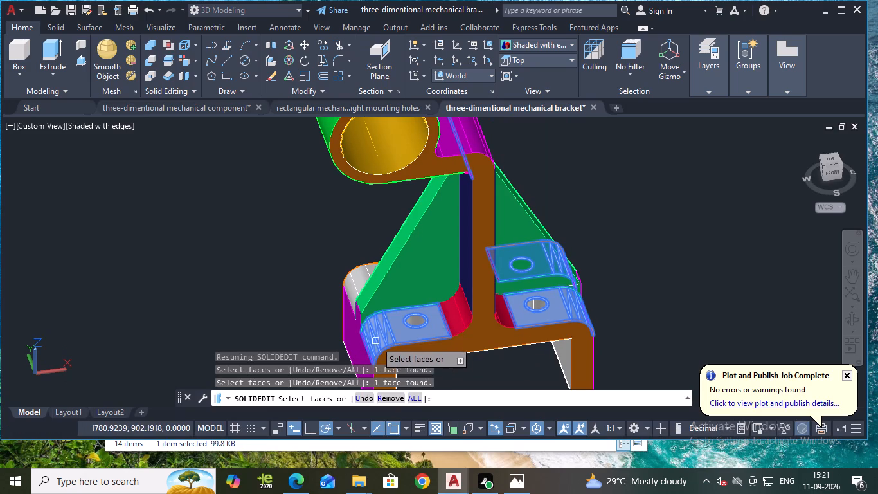
middle_click_drag(289, 264, 494, 262, "shift")
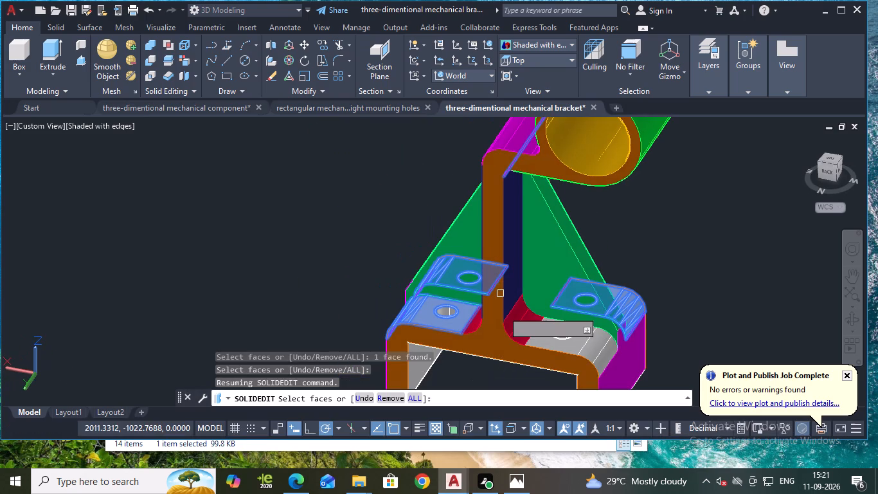
left_click(604, 348)
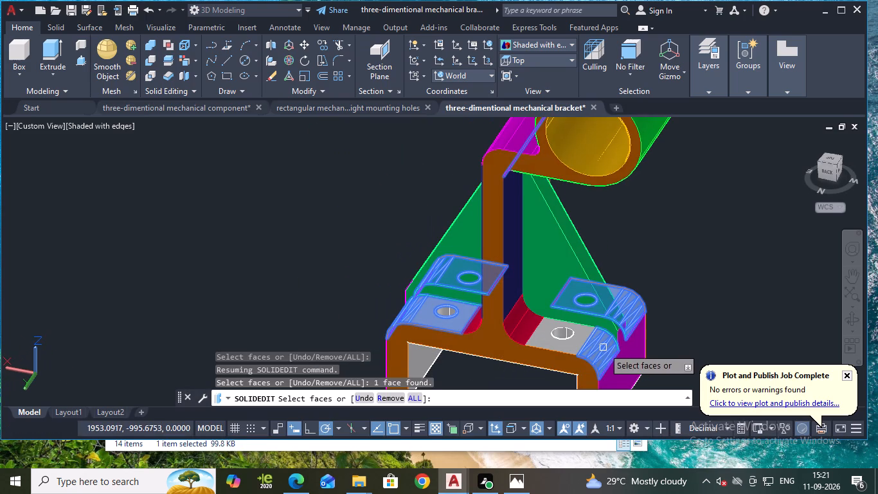
left_click(562, 345)
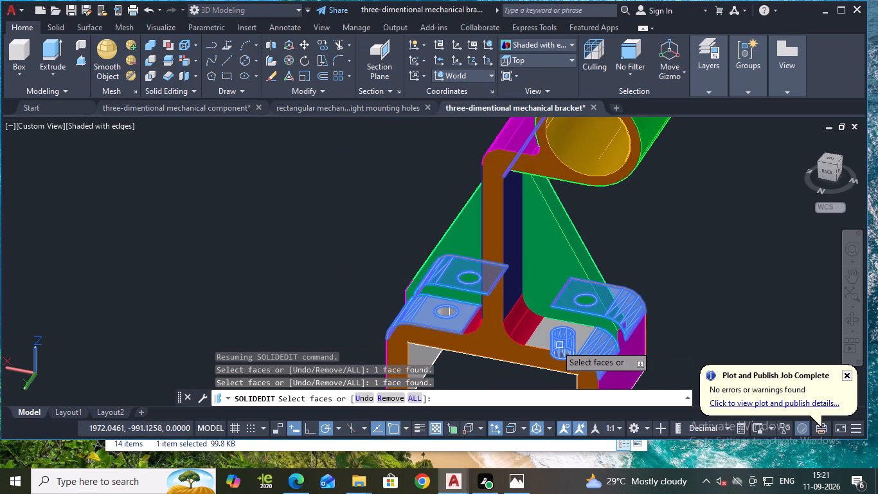
left_click(556, 335, "shift")
left_click(537, 341)
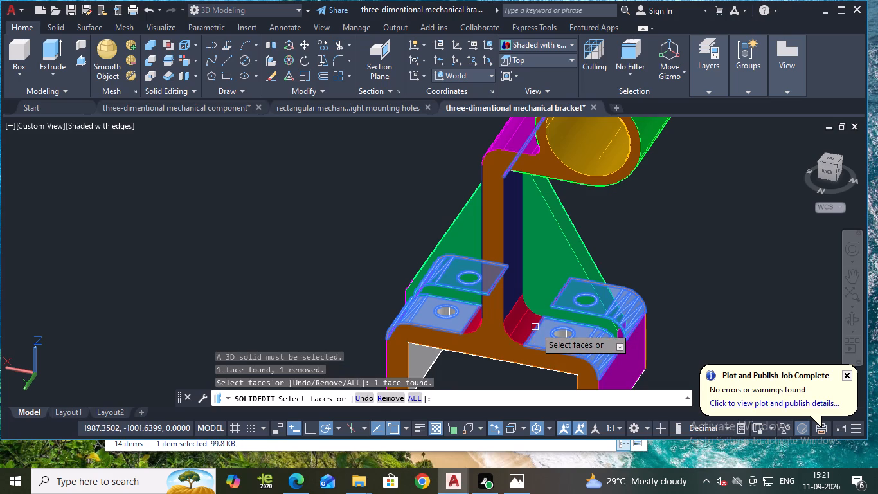
key("Return")
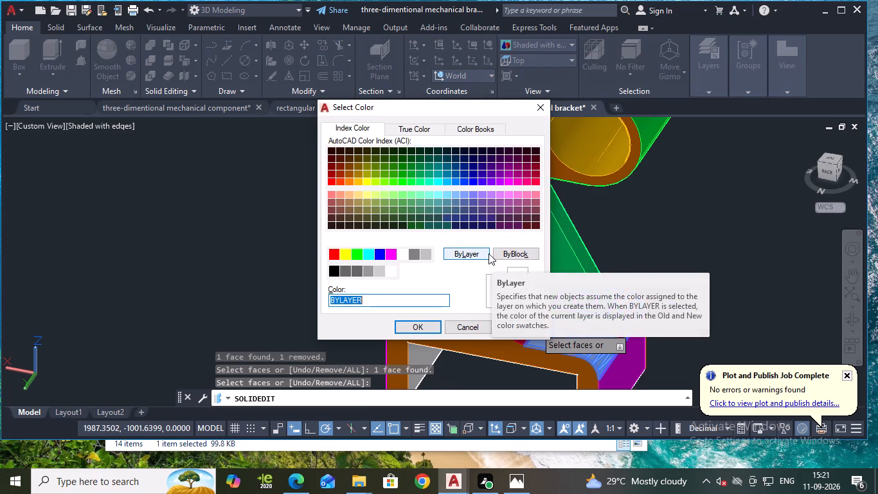
left_click(456, 181)
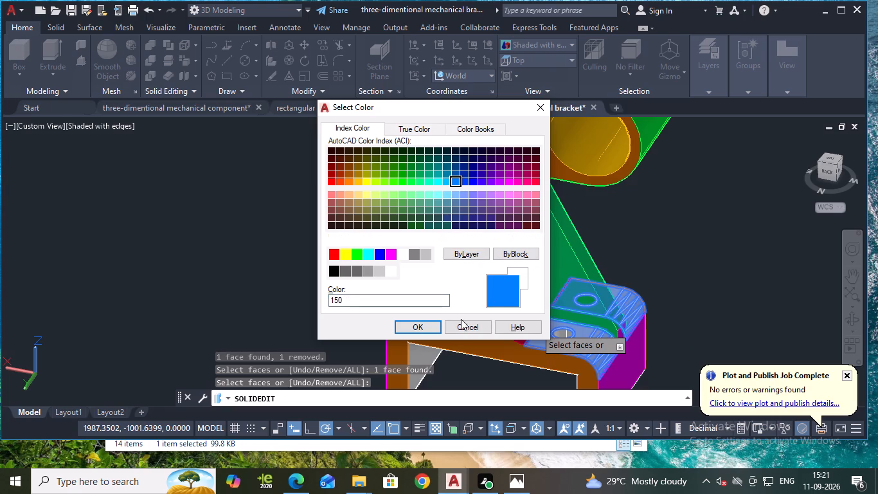
left_click(438, 328)
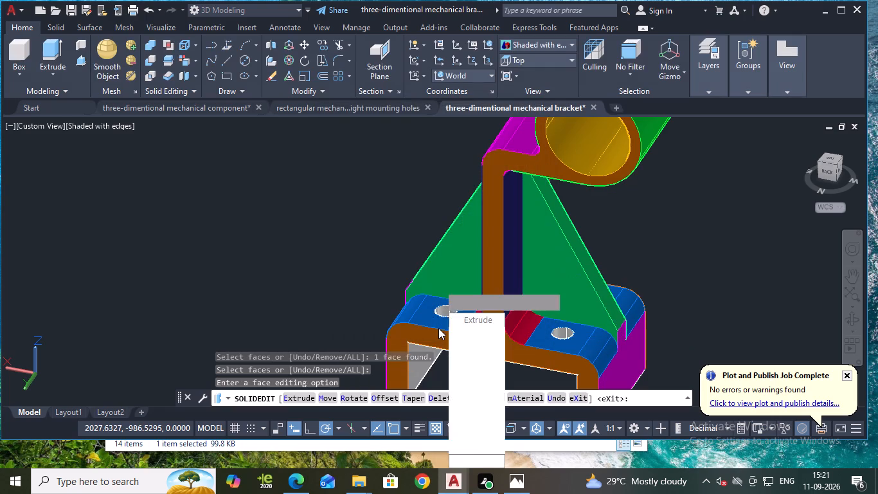
key("Return")
key("Return")
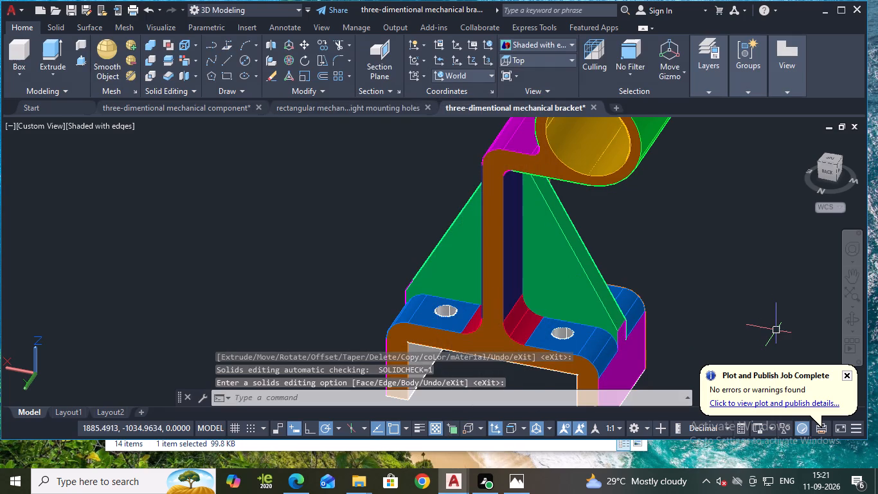
Examine the bracket's face colors from the back, front, sides and underside to look for uncolored faces.
scroll(776, 328, "down", 1)
middle_click_drag(751, 324, 729, 310, "shift")
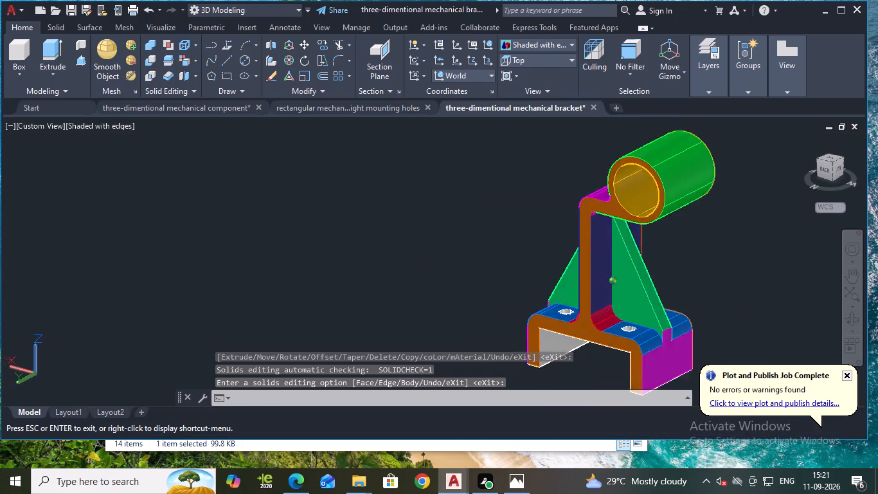
middle_click_drag(729, 310, 563, 317, "shift")
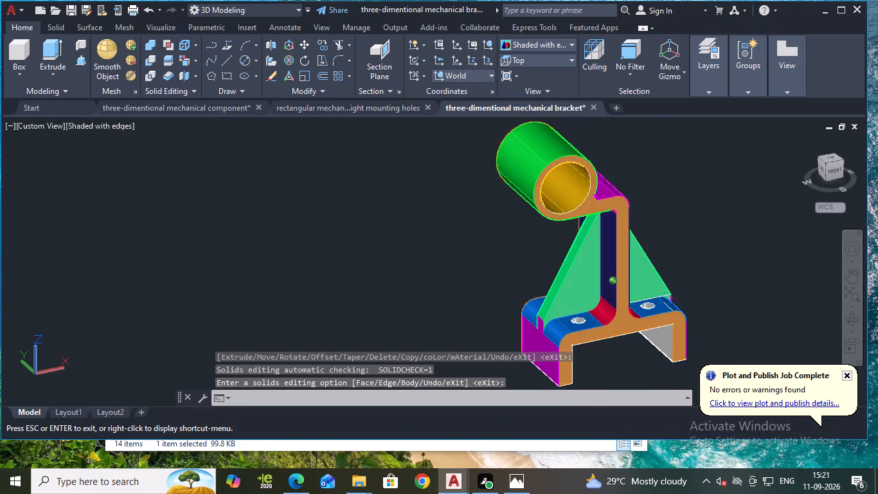
middle_click_drag(563, 317, 536, 201, "shift")
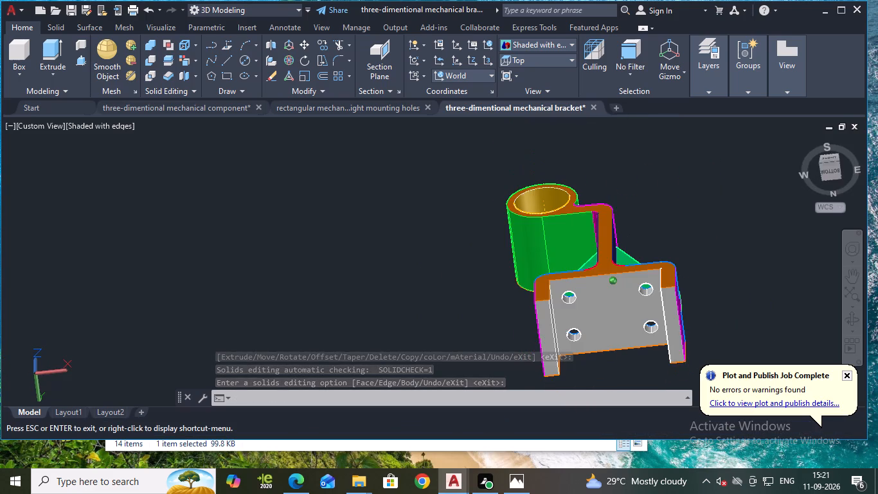
middle_click_drag(536, 201, 525, 233, "shift")
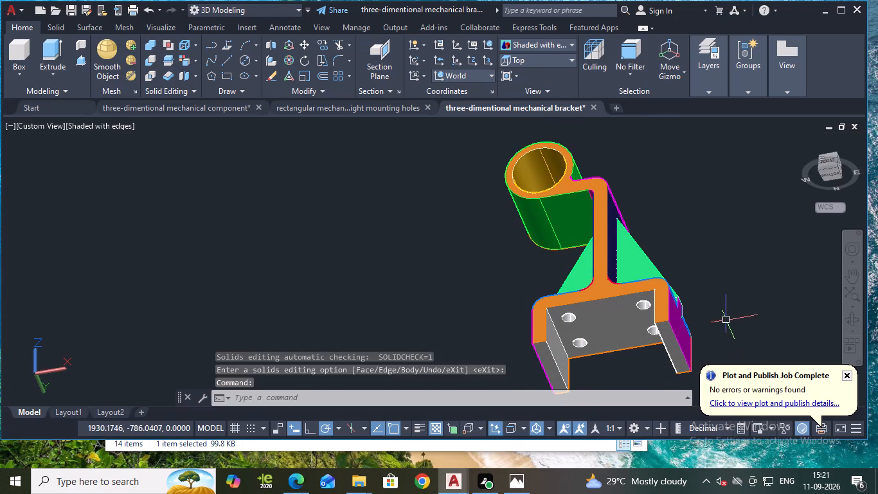
middle_click_drag(723, 316, 616, 255)
scroll(382, 228, "down", 1)
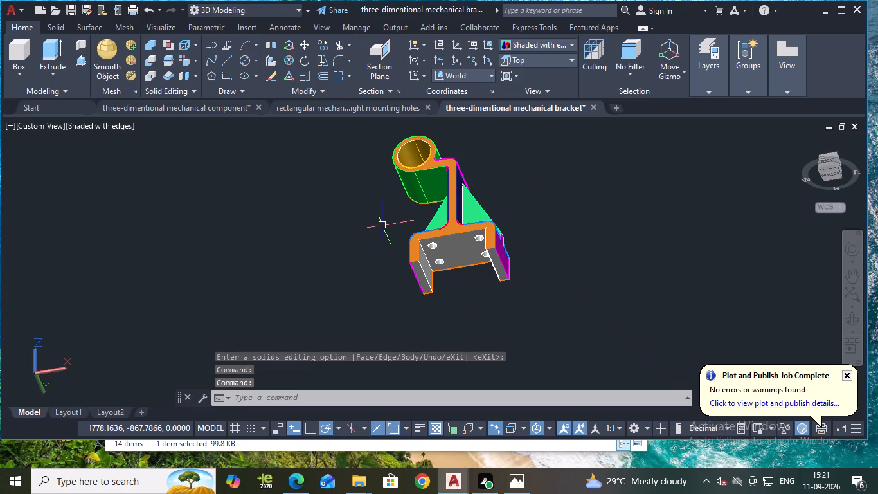
middle_click_drag(381, 215, 427, 300, "shift")
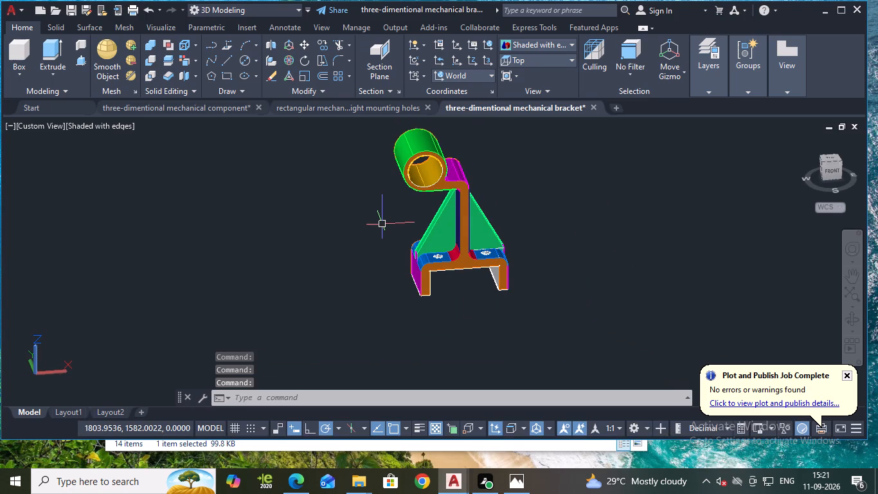
middle_click_drag(397, 228, 461, 258)
middle_click_drag(451, 252, 480, 239, "shift")
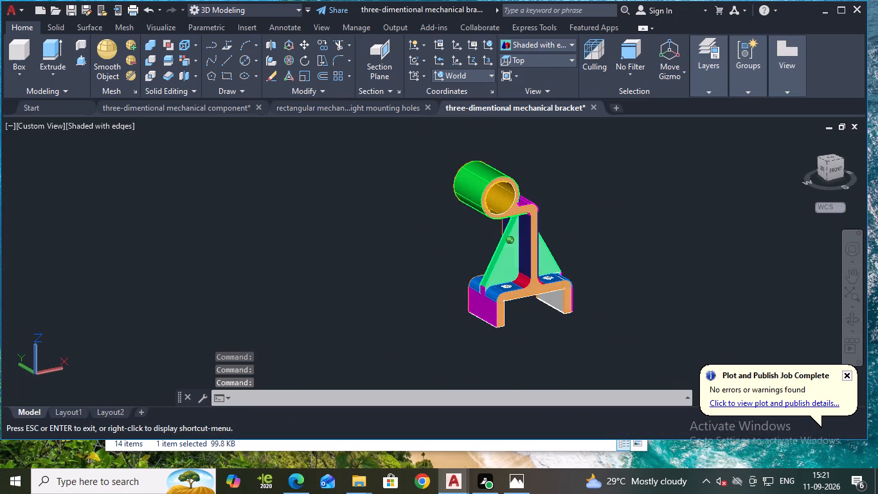
middle_click_drag(480, 239, 488, 227, "shift")
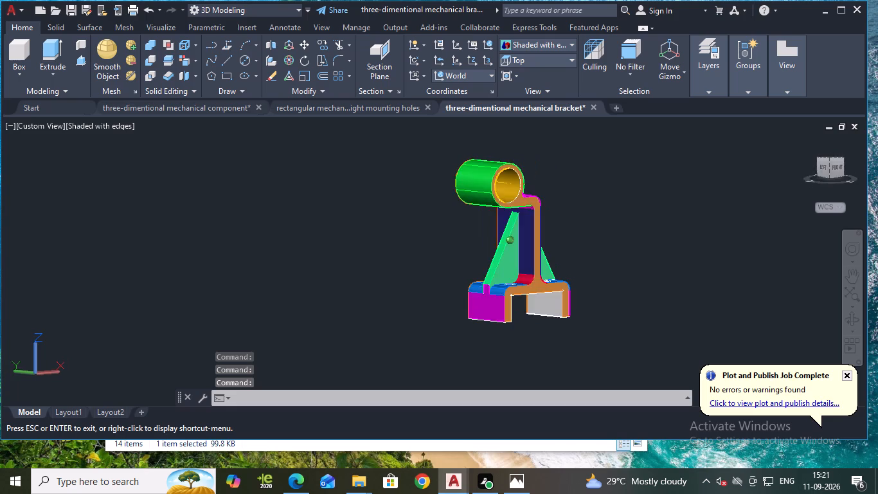
middle_click_drag(488, 227, 472, 236, "shift")
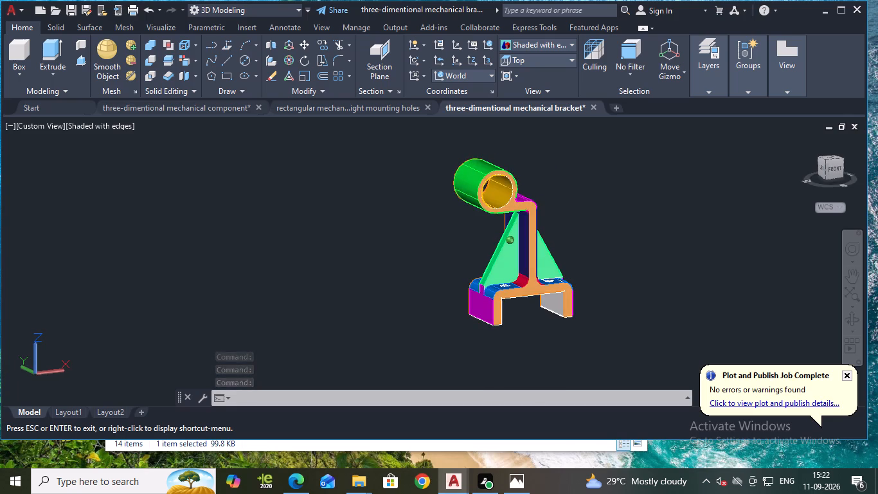
middle_click_drag(472, 236, 476, 255, "shift")
scroll(562, 220, "up", 1)
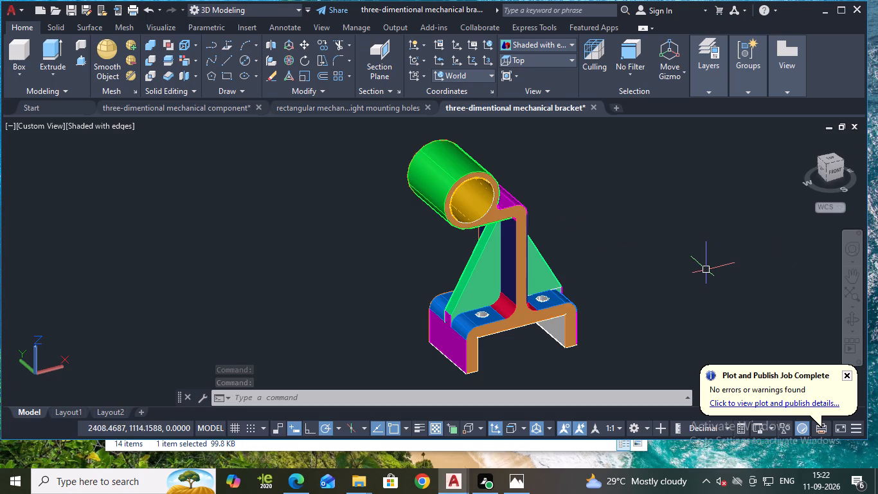
middle_click_drag(706, 270, 579, 266, "shift")
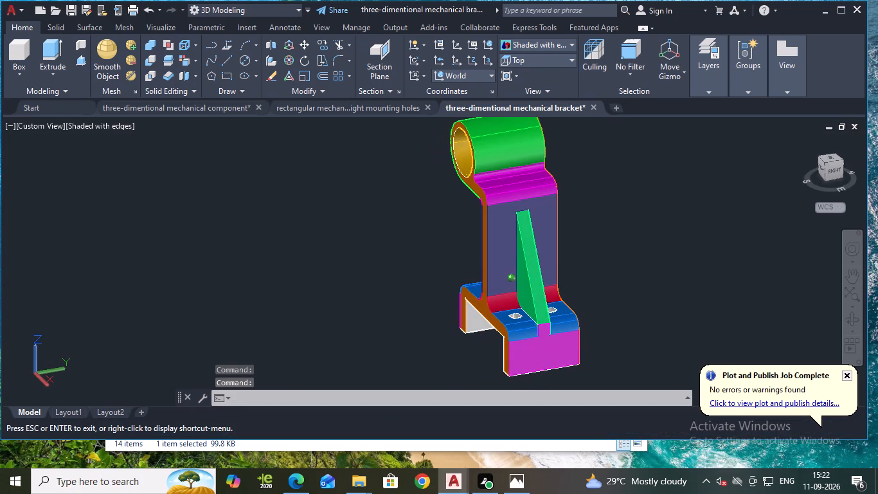
middle_click_drag(579, 266, 582, 262, "shift")
Color the base's underside, the inner faces of its two legs and the legs' bottom faces green, color index 103.
middle_click_drag(632, 358, 649, 206, "shift")
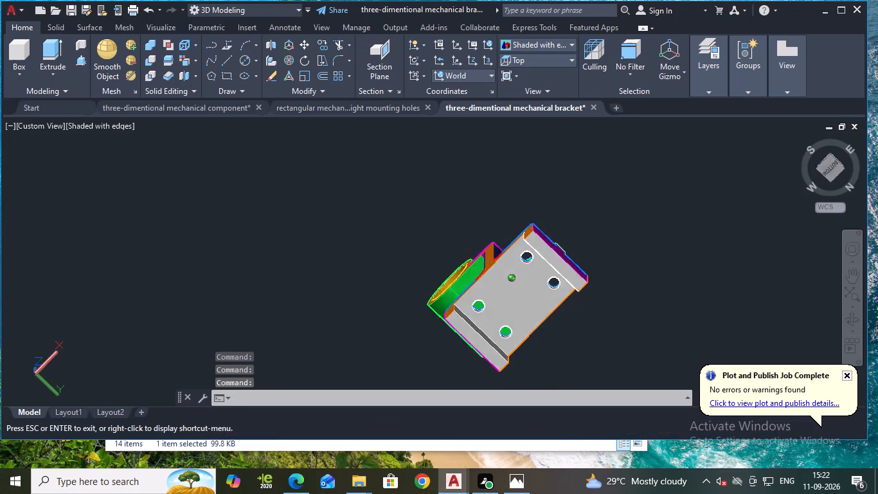
middle_click_drag(649, 206, 650, 200, "shift")
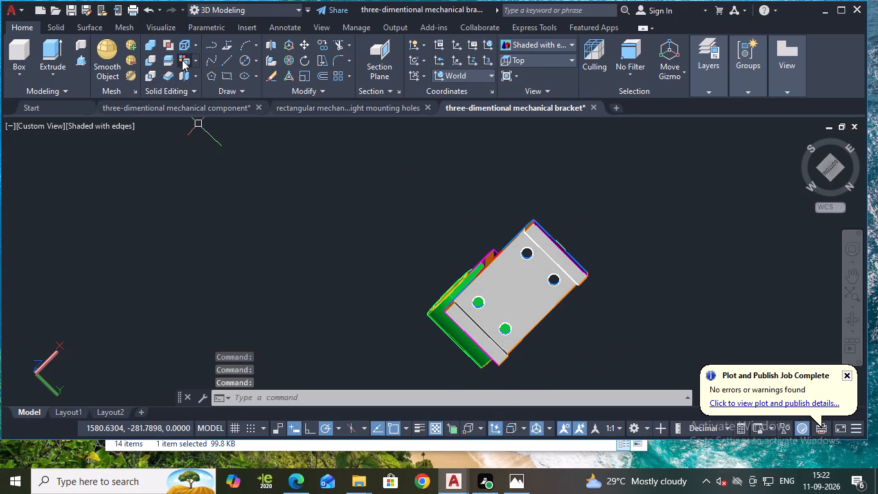
left_click(182, 60)
middle_click_drag(379, 238, 406, 291, "shift")
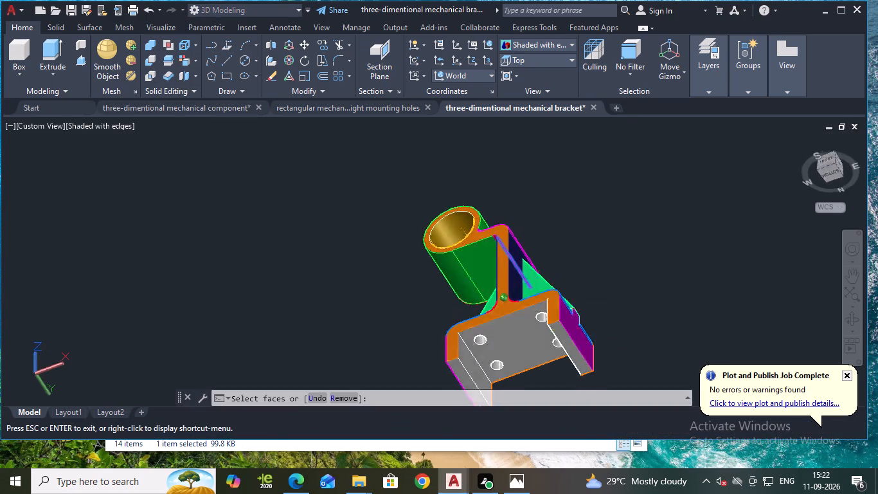
middle_click_drag(406, 291, 418, 306, "shift")
middle_click_drag(418, 307, 396, 221)
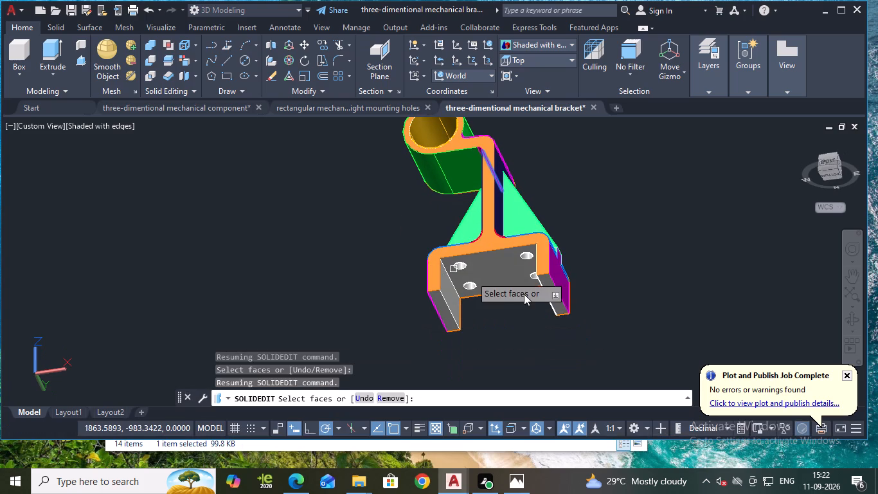
left_click(506, 278)
left_click(443, 308)
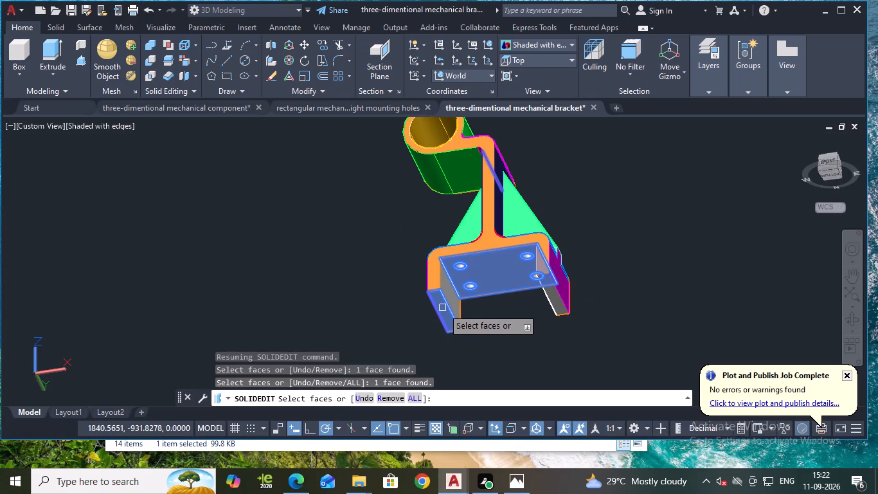
left_click(449, 293)
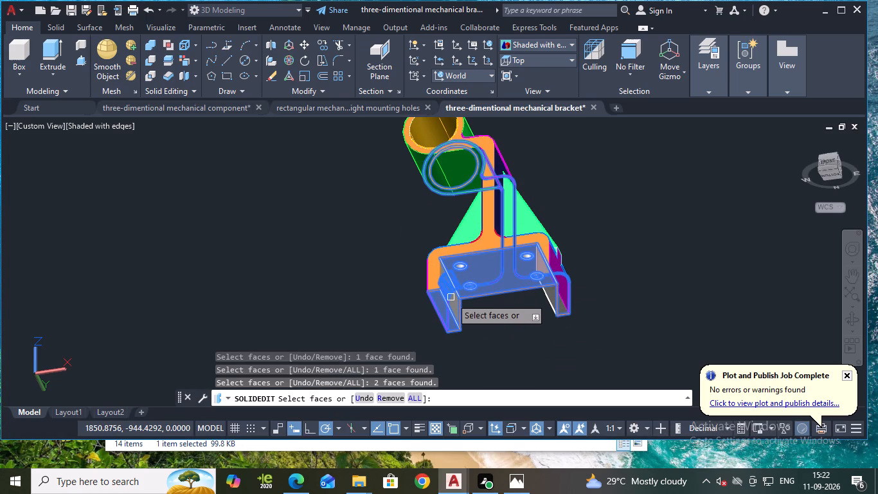
left_click(451, 291, "shift")
left_click(458, 301)
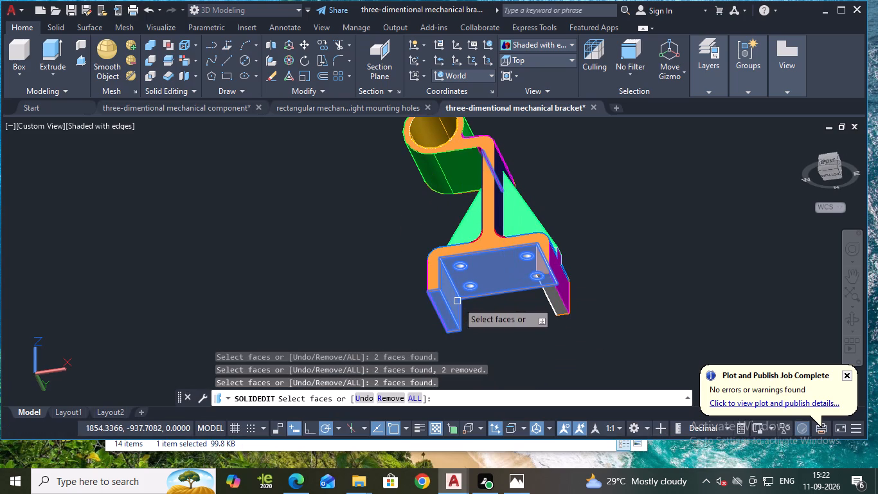
middle_click_drag(504, 329, 596, 313, "shift")
left_click(536, 302)
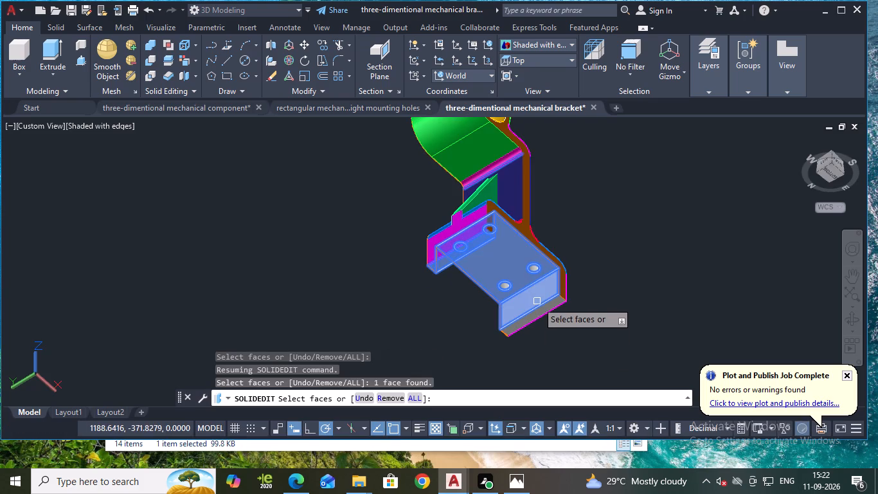
left_click(542, 313, "shift")
middle_click_drag(570, 306, 539, 337, "shift")
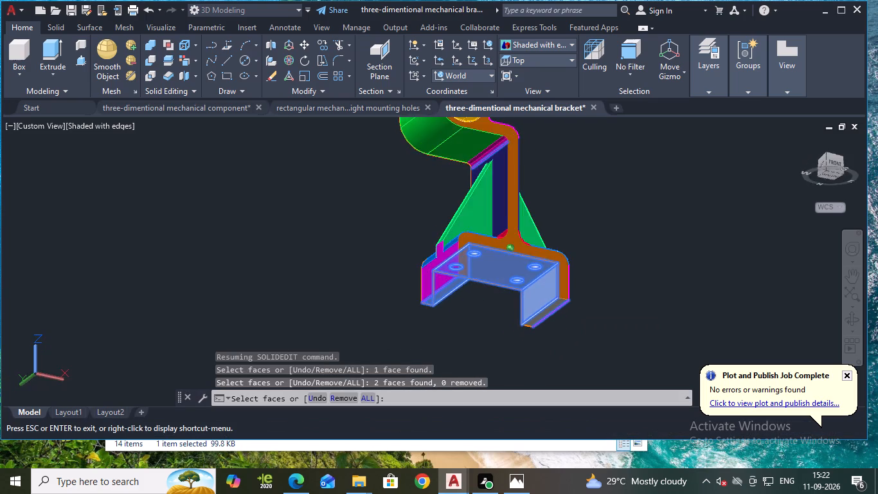
middle_click_drag(539, 337, 545, 257, "shift")
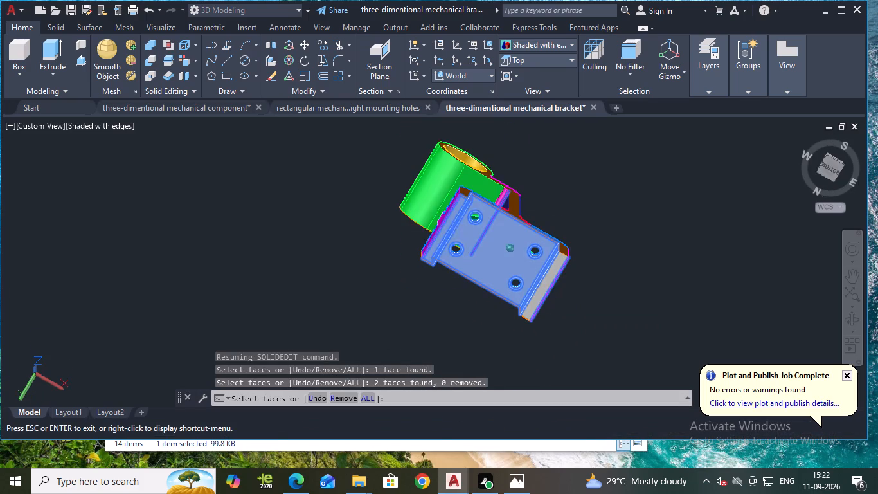
middle_click_drag(545, 257, 546, 259, "shift")
left_click(548, 277)
middle_click_drag(603, 261, 492, 340, "shift")
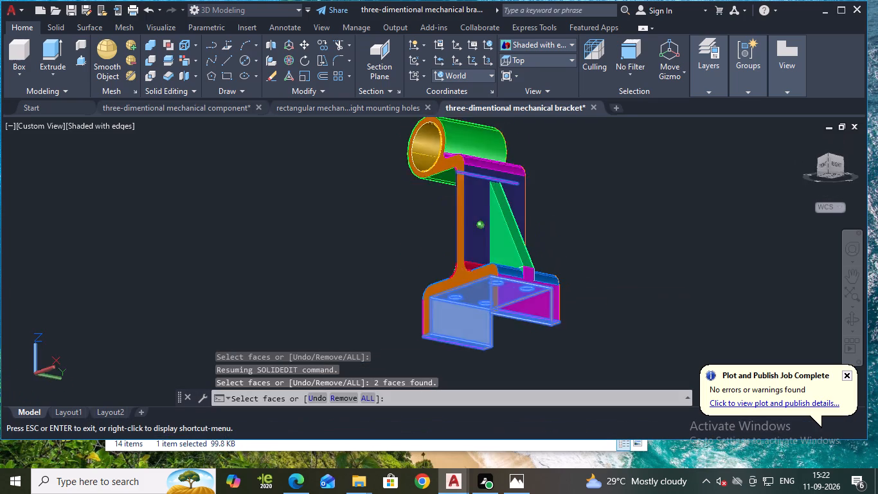
middle_click_drag(492, 340, 591, 392, "shift")
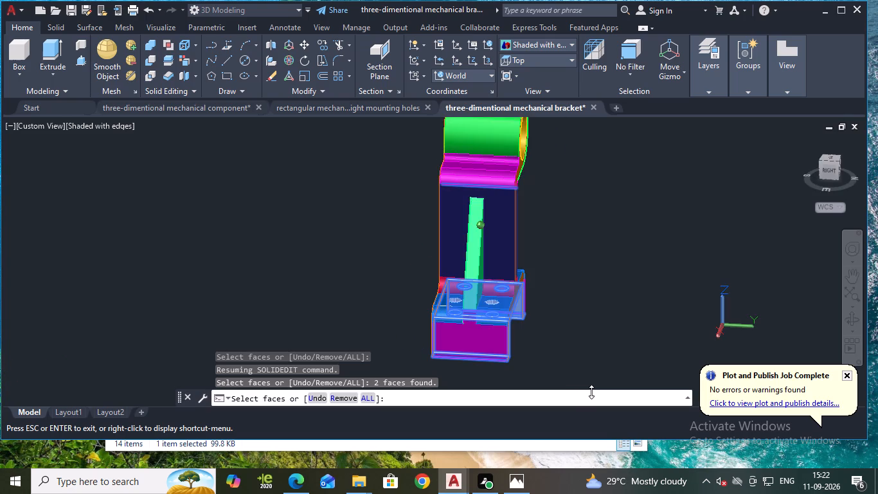
middle_click_drag(591, 392, 498, 360, "shift")
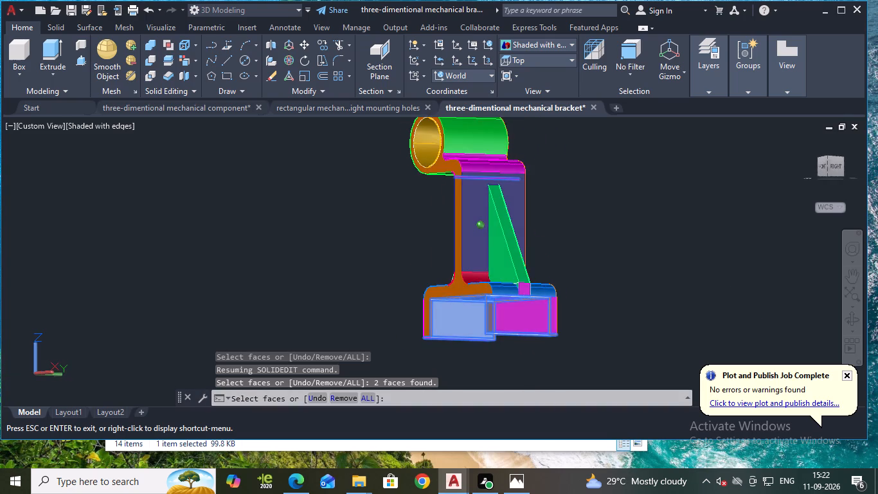
middle_click_drag(498, 360, 718, 350, "shift")
left_click(518, 324, "shift")
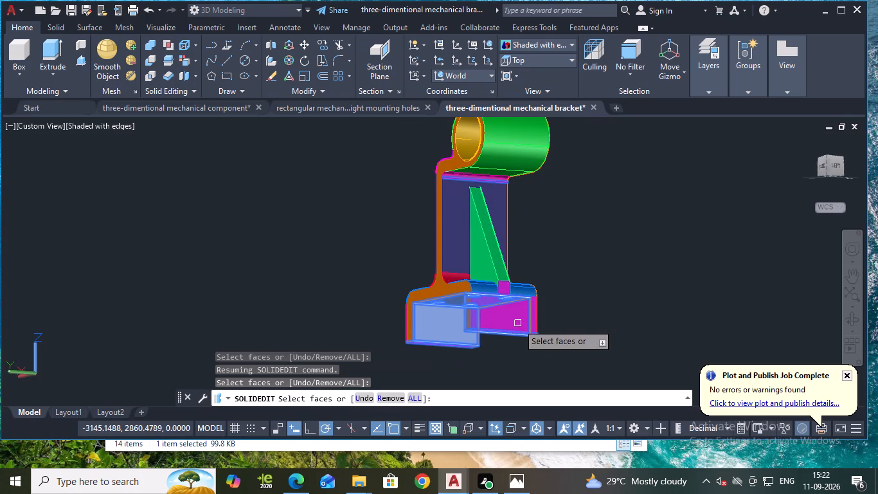
left_click(527, 324, "shift")
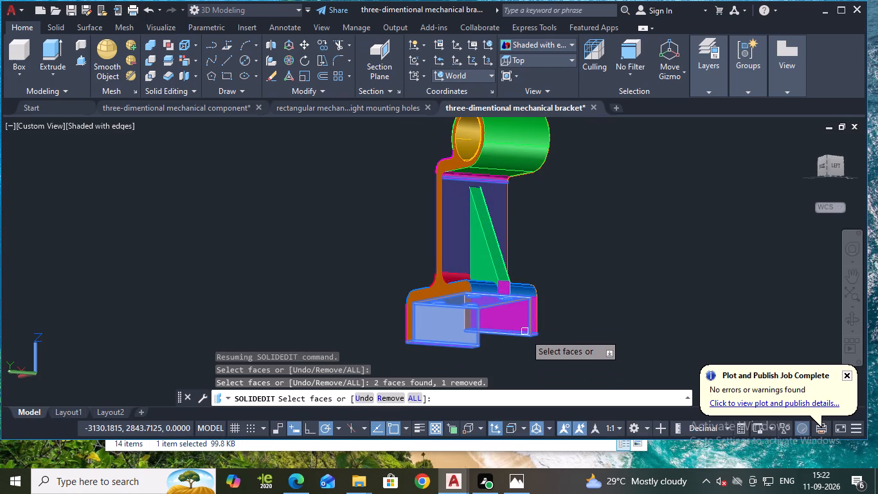
middle_click_drag(474, 346, 598, 338, "shift")
left_click(537, 336, "shift")
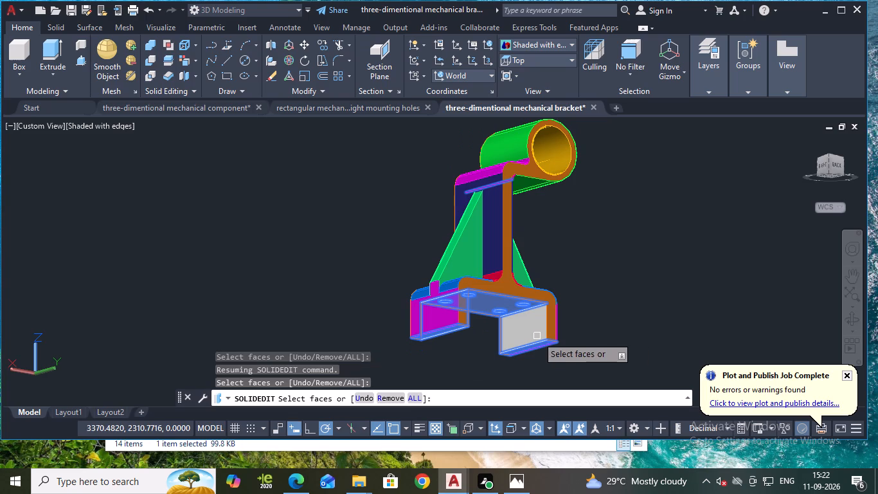
left_click(536, 331)
key("Return")
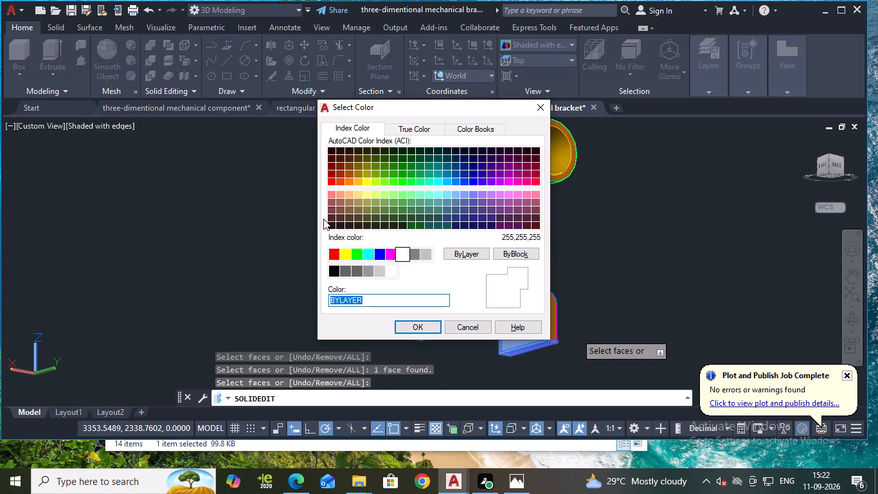
left_click(413, 203)
left_click(422, 325)
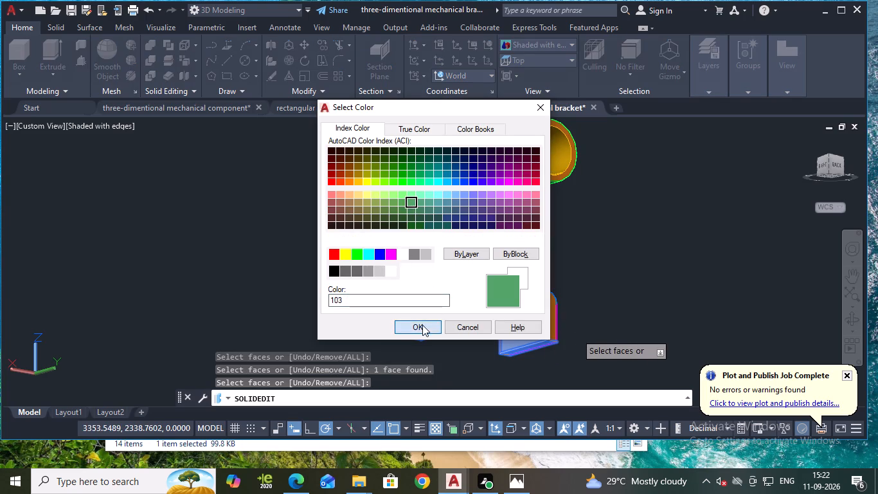
key("Return")
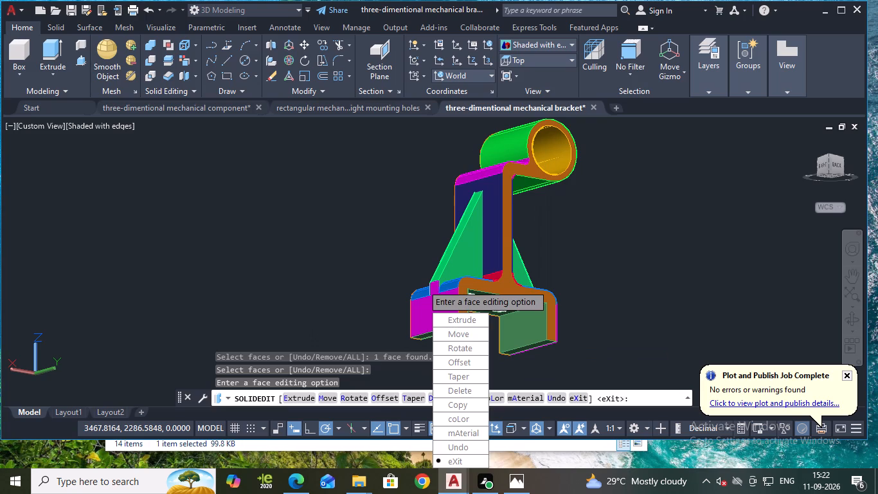
key("Return")
Examine the colored bracket from the back, front and side, checking the whole solid's selection.
middle_click_drag(668, 289, 571, 324, "shift")
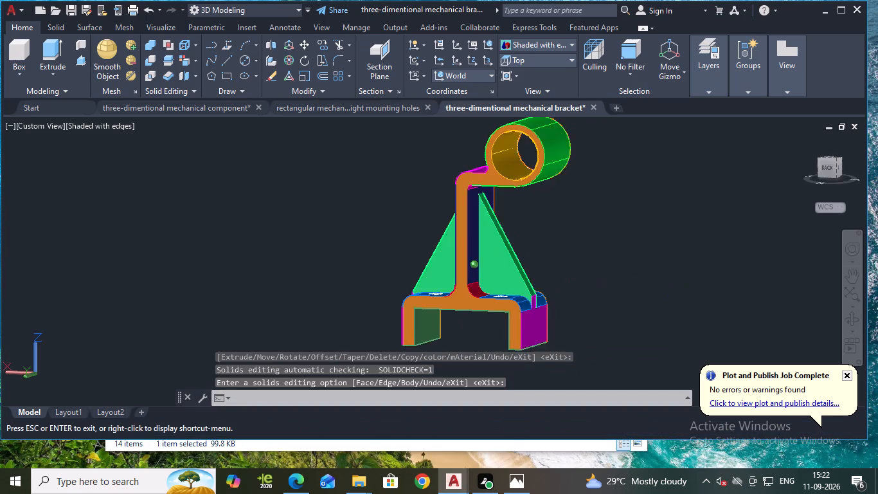
middle_click_drag(571, 324, 386, 306, "shift")
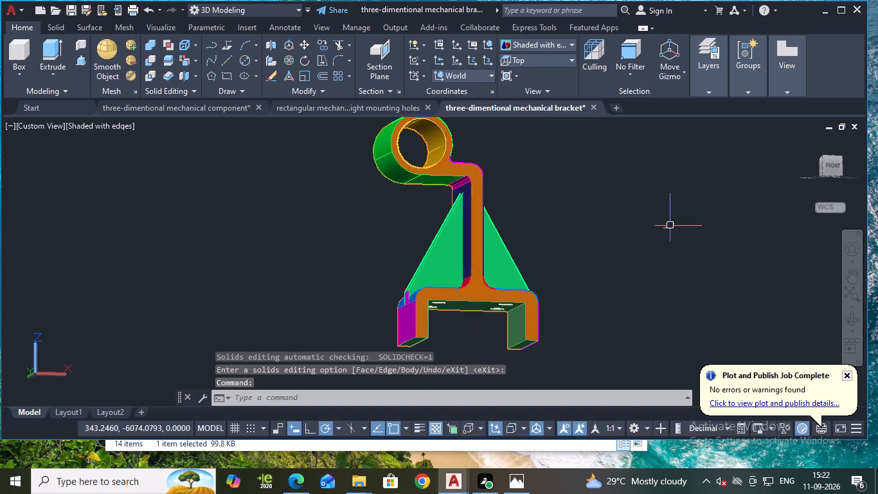
middle_click_drag(670, 226, 578, 273, "shift")
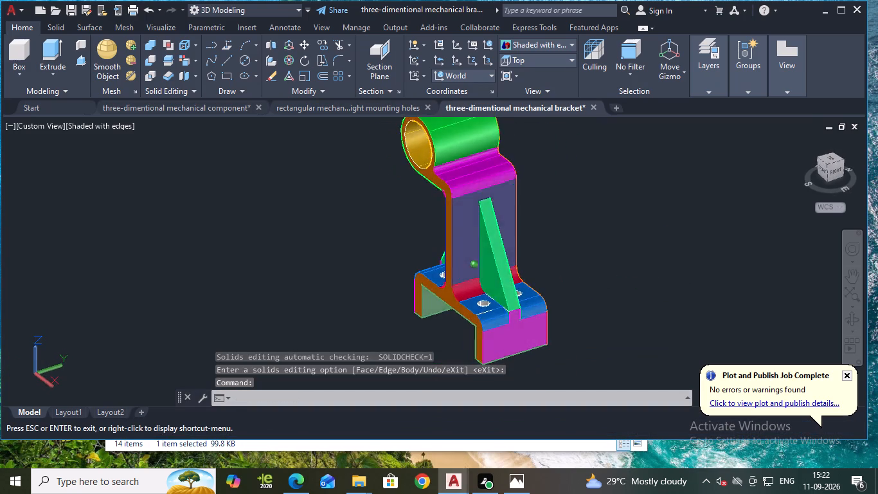
middle_click_drag(578, 273, 602, 271, "shift")
middle_click_drag(575, 254, 582, 283)
key("ctrl+a")
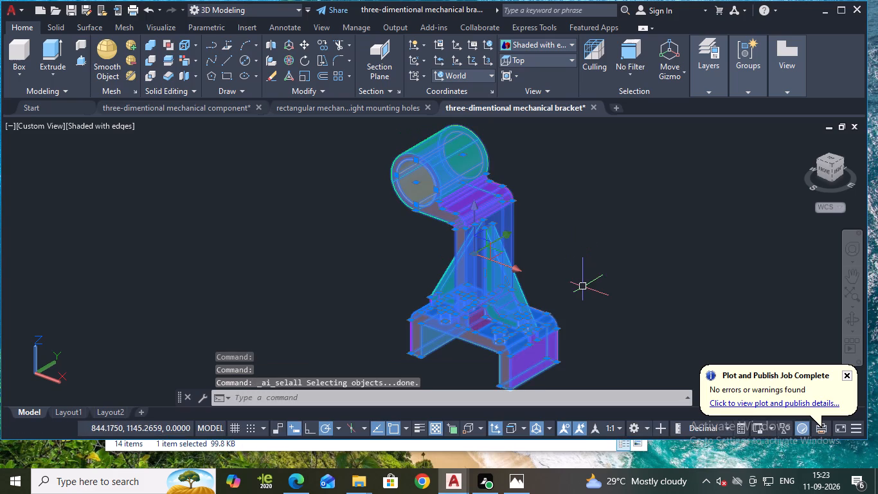
key("Escape")
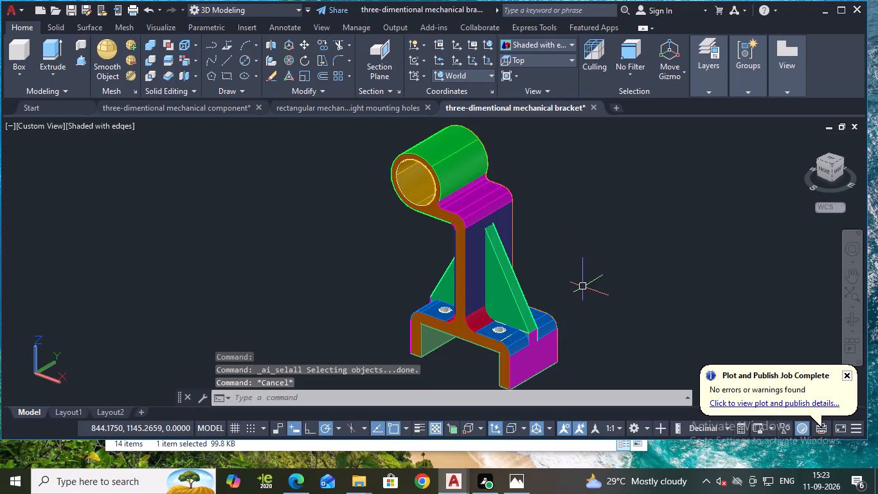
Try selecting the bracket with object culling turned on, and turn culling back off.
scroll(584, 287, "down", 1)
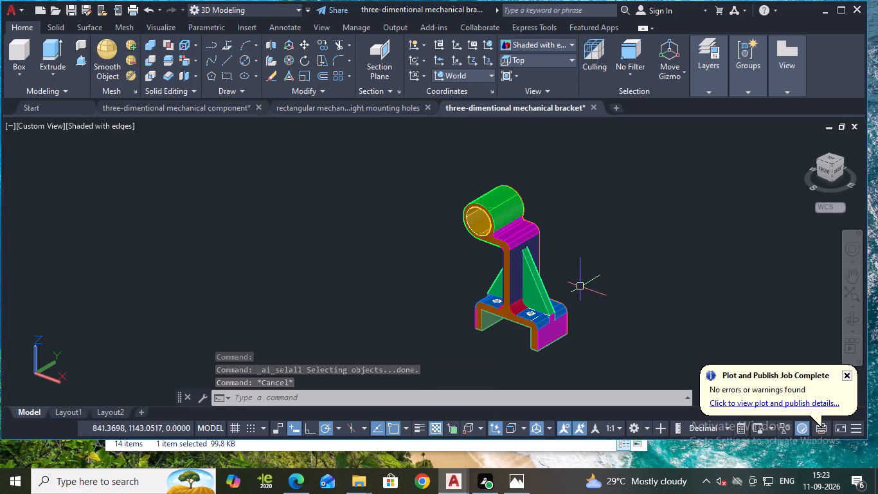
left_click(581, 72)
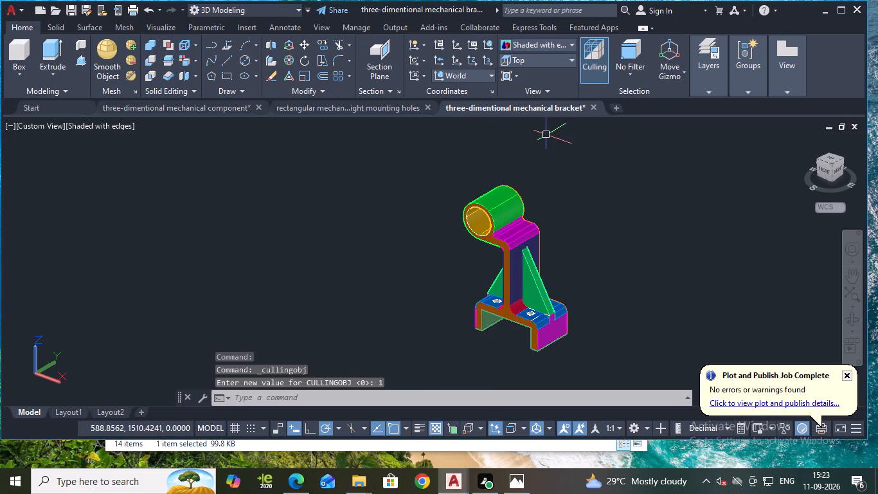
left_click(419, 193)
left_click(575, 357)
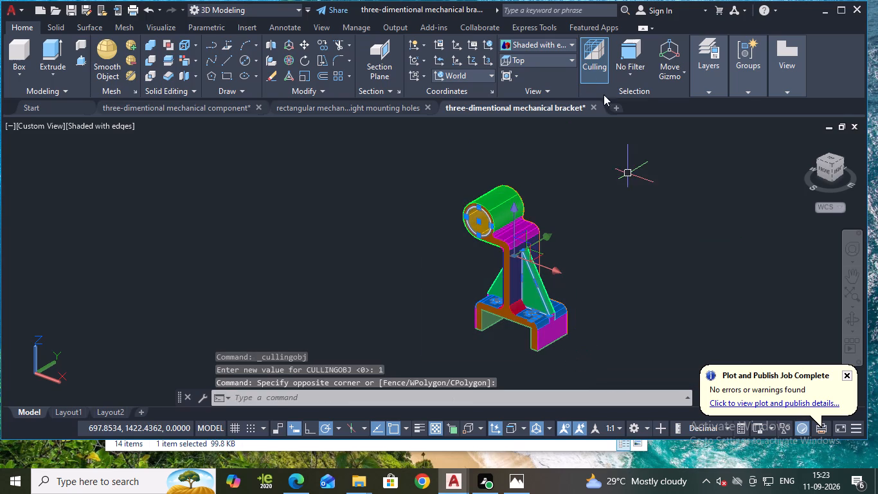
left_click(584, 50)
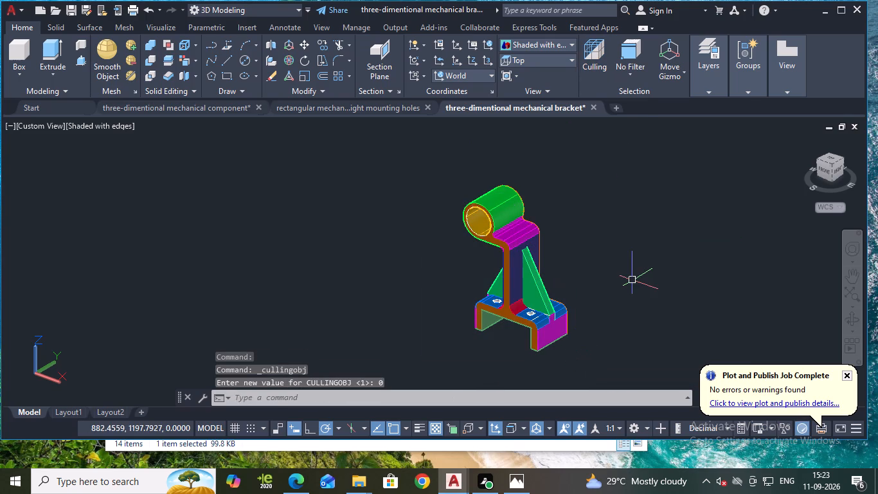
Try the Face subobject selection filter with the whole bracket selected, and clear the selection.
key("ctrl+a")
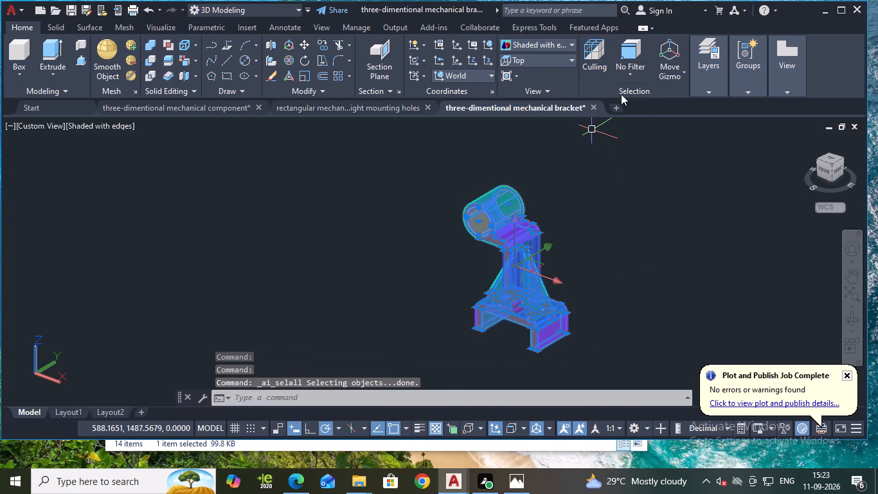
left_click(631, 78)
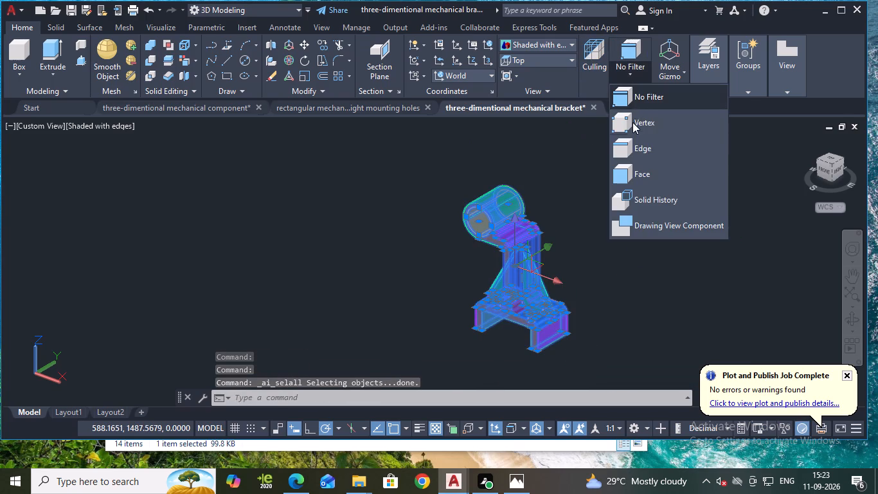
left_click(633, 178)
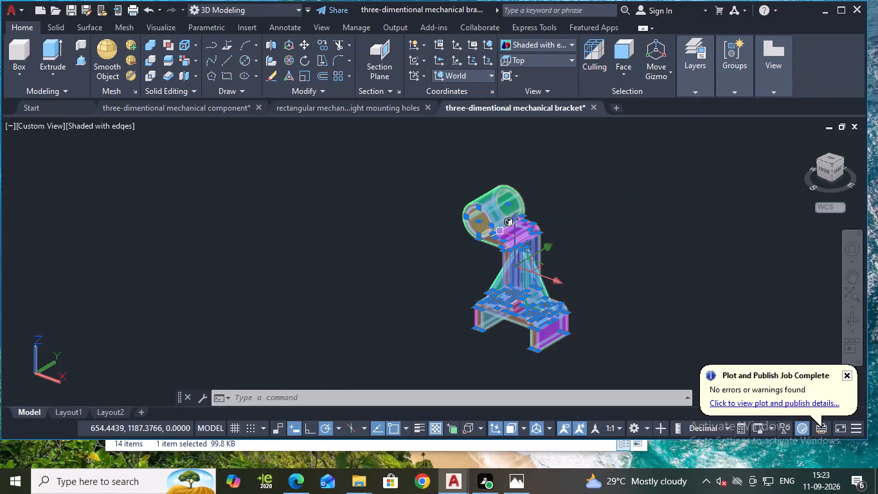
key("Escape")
Save the colored bracket drawing with the whole model in view.
scroll(578, 232, "up", 1)
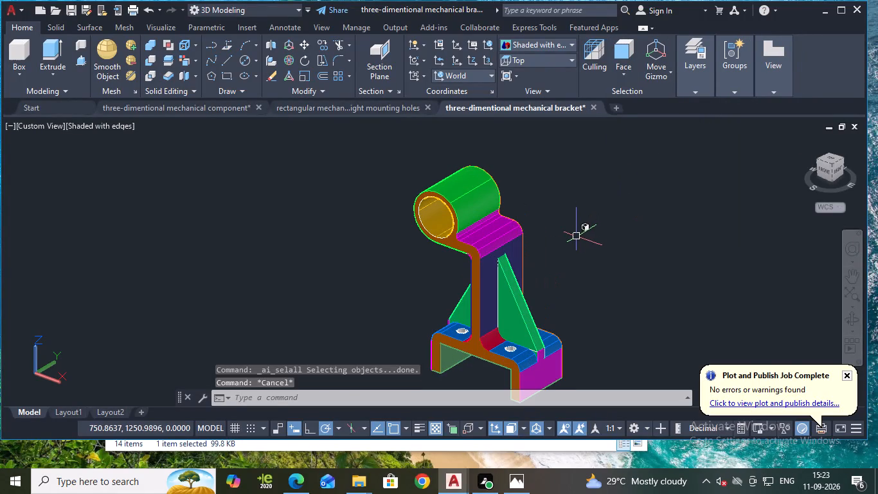
middle_click_drag(577, 237, 586, 214)
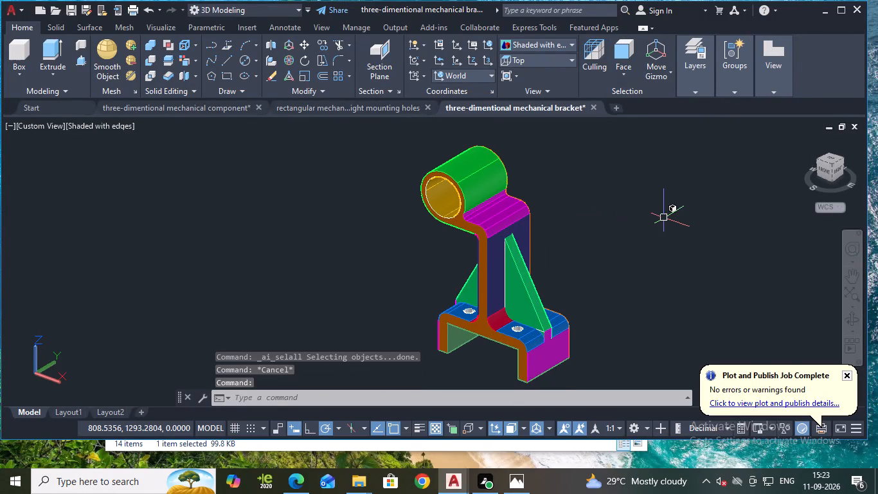
key("ctrl+s")
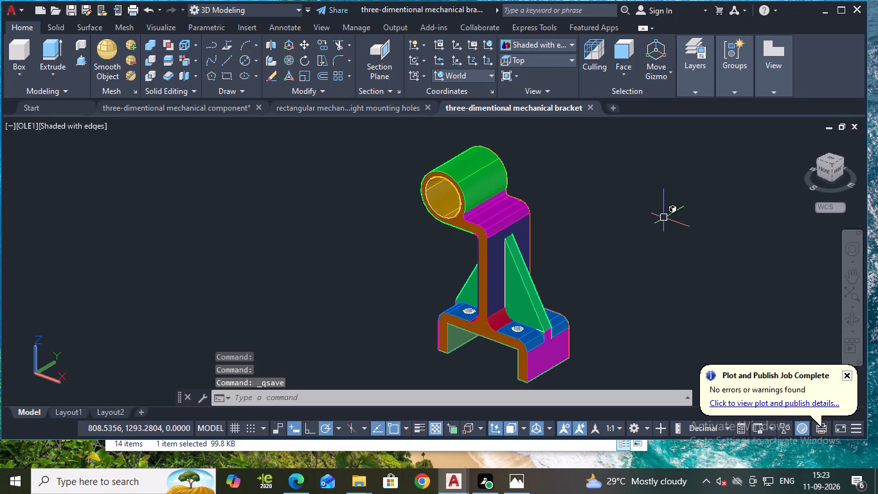
key("Escape")
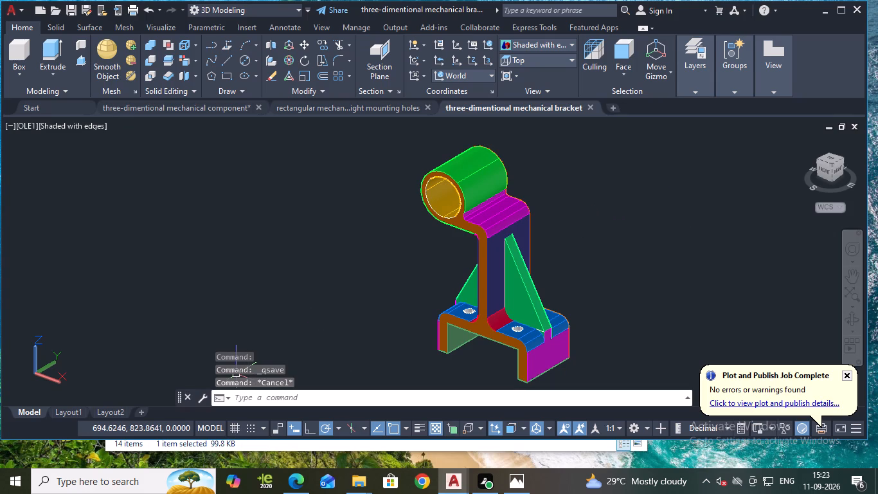
Turn off log file recording with LOGFILEOFF.
left_click(296, 401)
type("log")
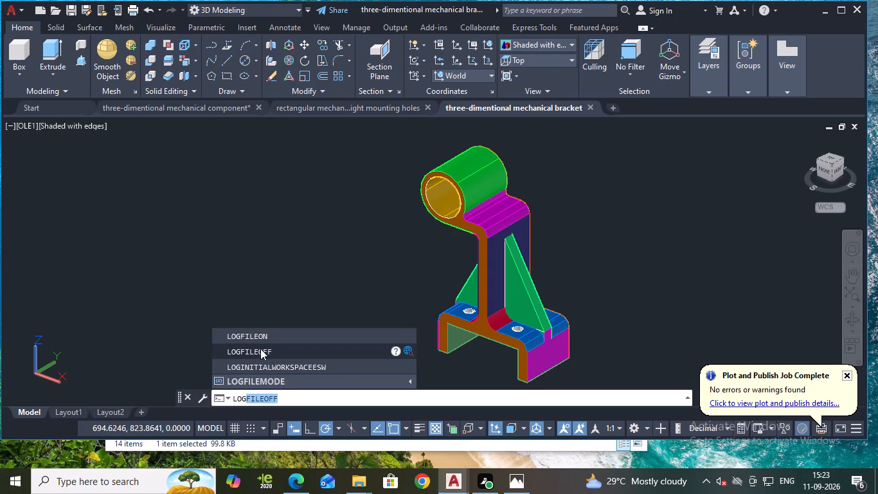
left_click(260, 349)
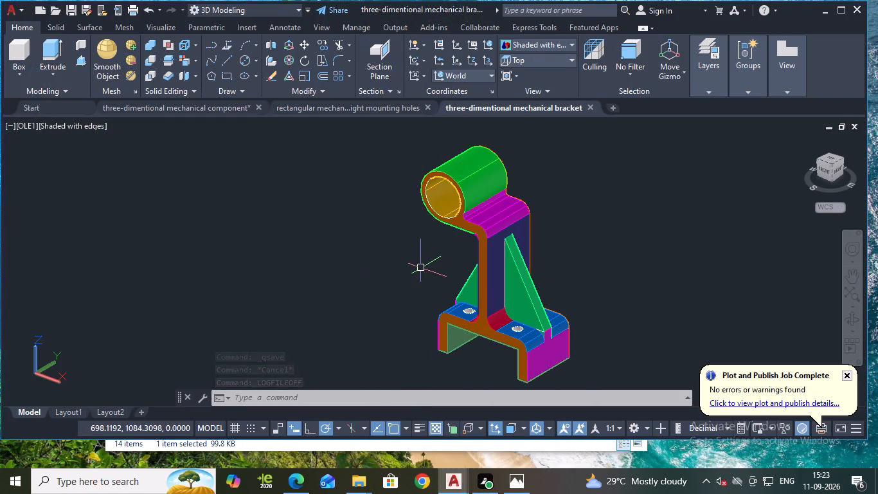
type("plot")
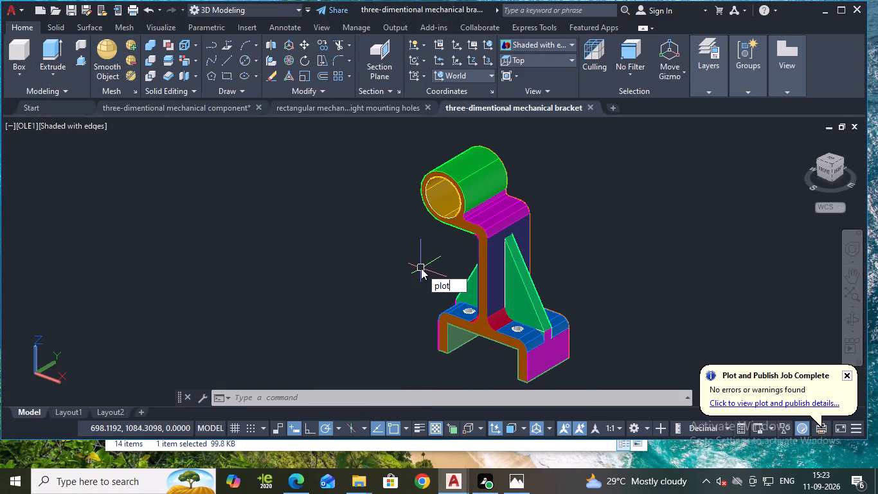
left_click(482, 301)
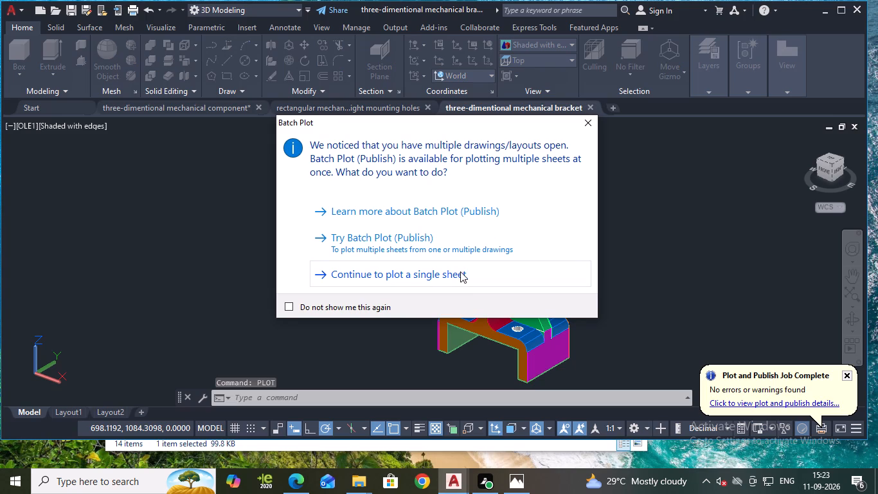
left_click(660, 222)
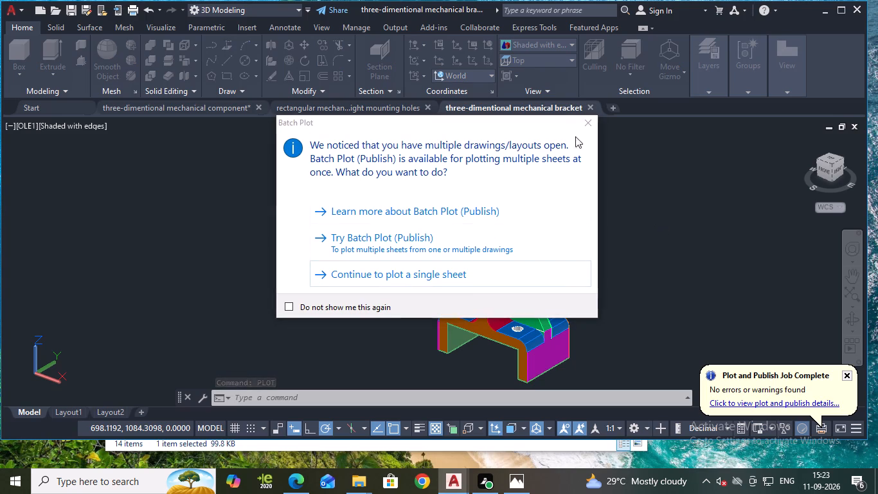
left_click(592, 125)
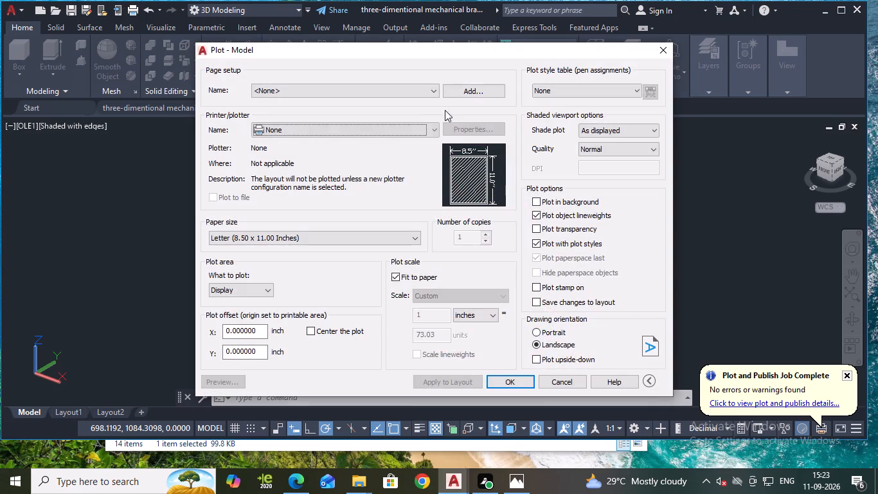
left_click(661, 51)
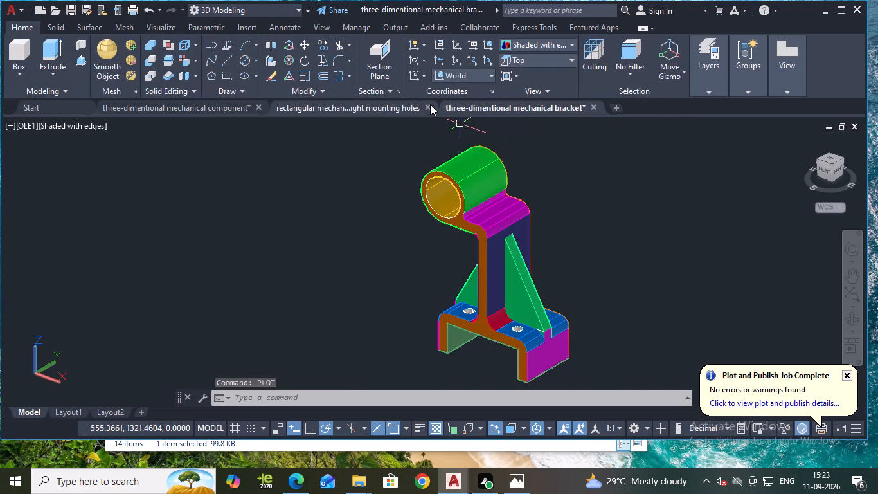
Close the other two open drawings, discarding the changes to the three-dimentional mechanical component drawing.
left_click(430, 104)
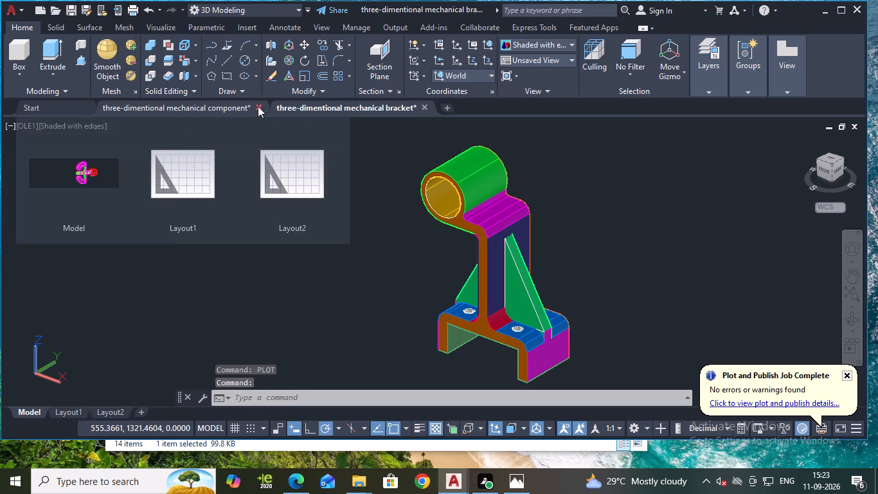
left_click(258, 106)
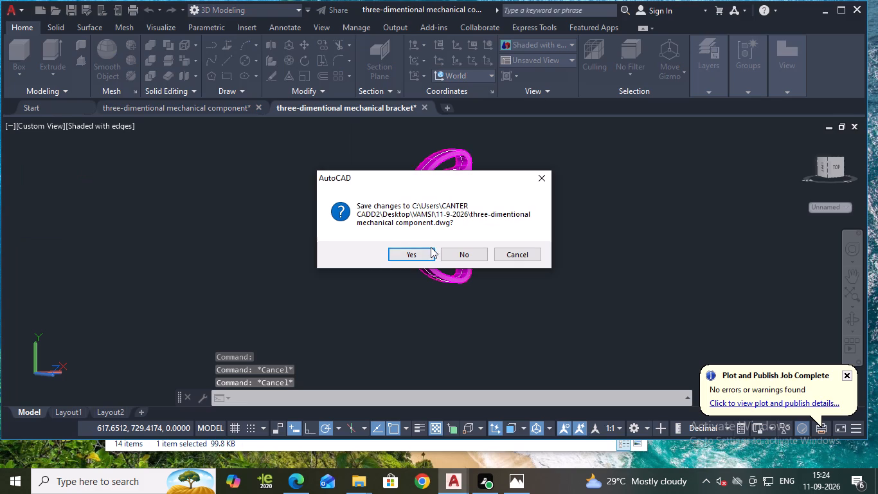
left_click(442, 252)
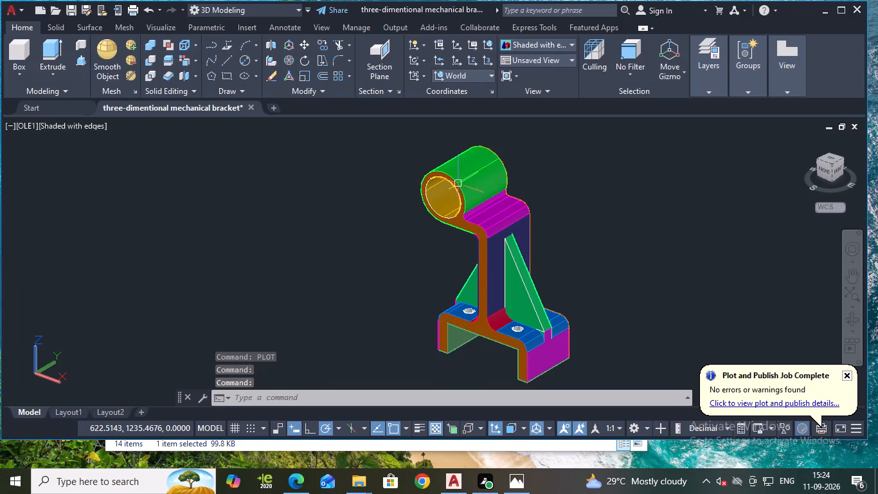
Set up a plot with DWG To PDF.pc3 on ISO A4 (297.00 x 210.00 MM) paper, using a window around the bracket.
type("plo")
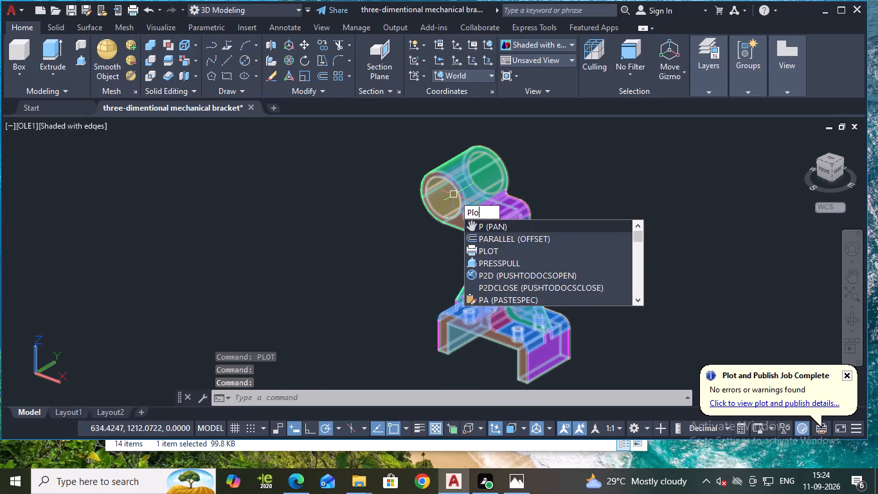
left_click(499, 228)
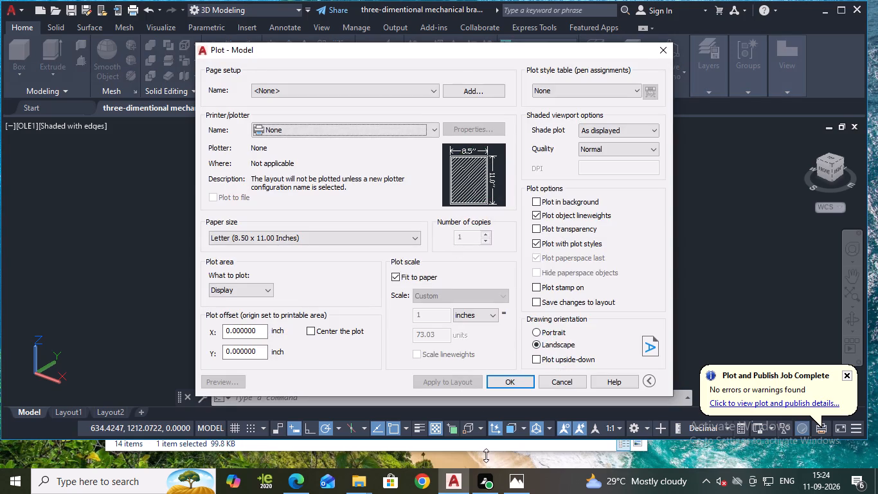
left_click(319, 131)
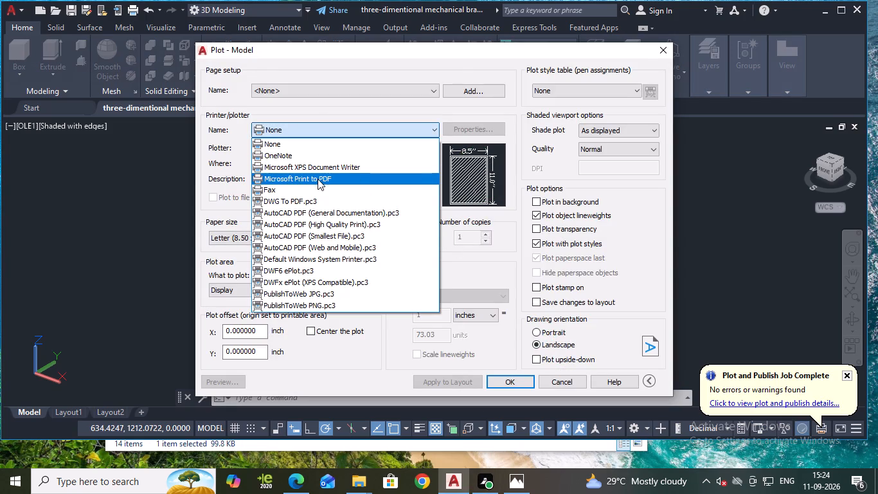
left_click(304, 198)
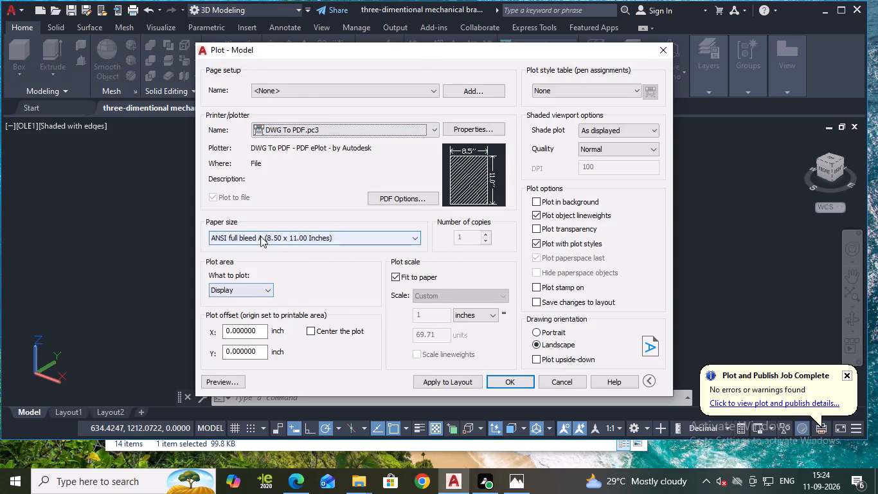
left_click(260, 236)
left_click(262, 149)
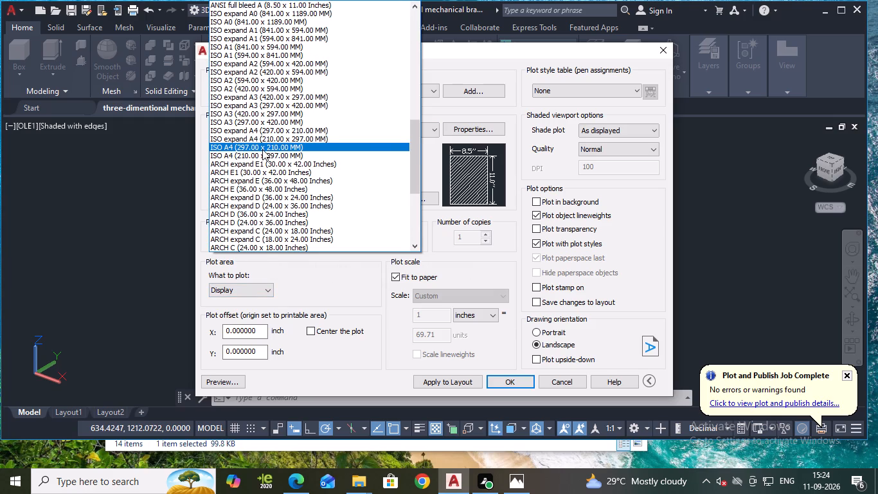
left_click(264, 293)
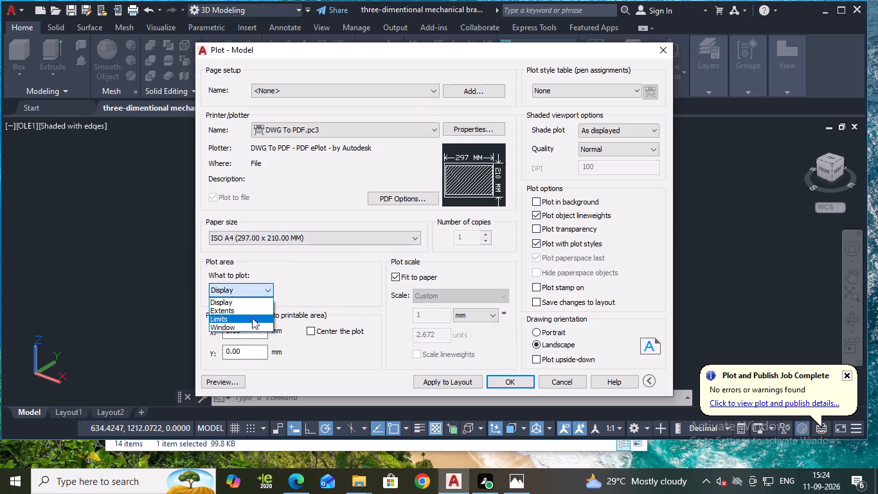
left_click(249, 323)
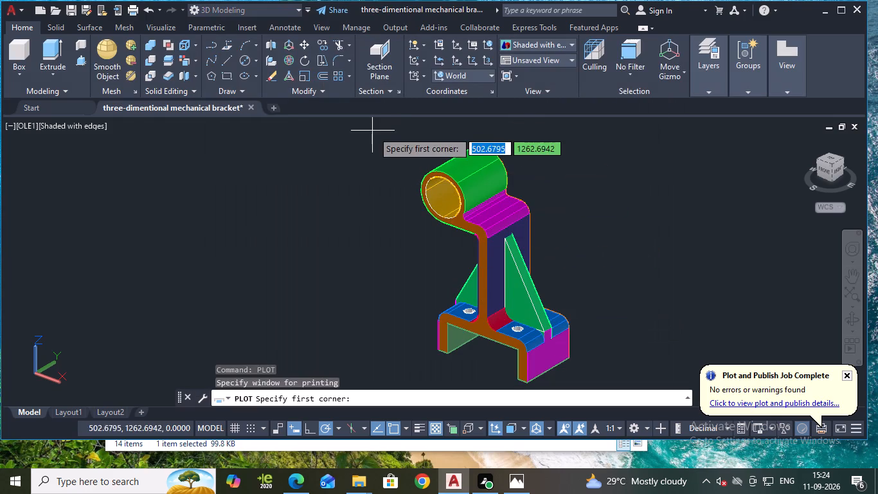
left_click(358, 125)
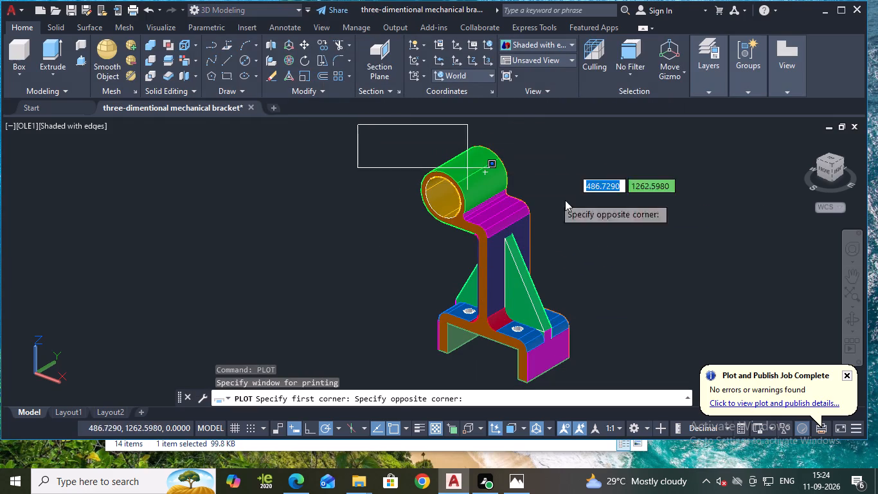
middle_click_drag(650, 327, 616, 291)
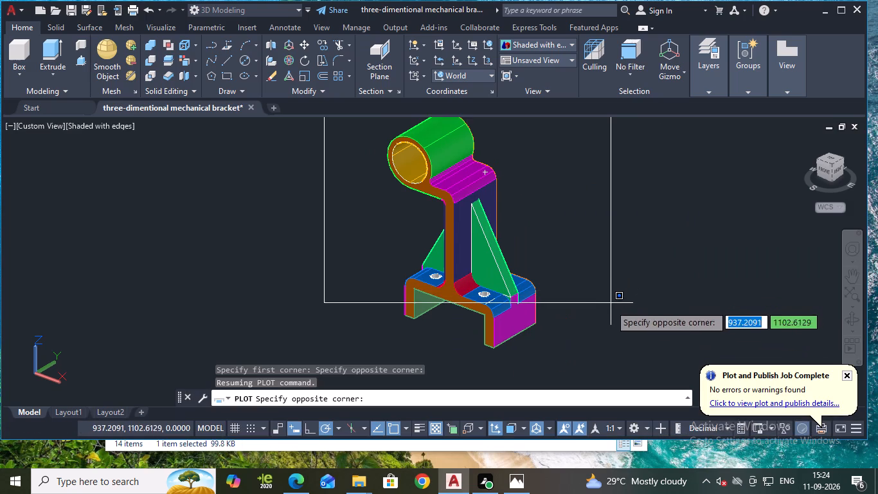
left_click(610, 363)
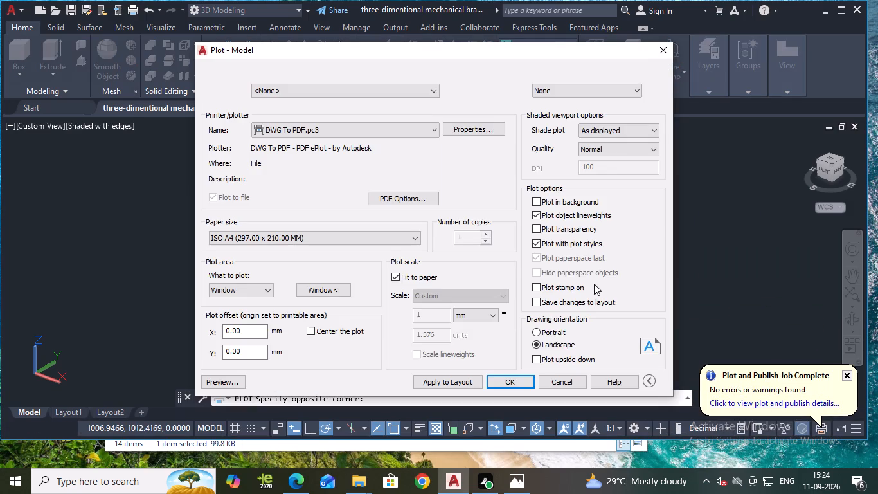
Plot the bracket to three-dimentional mechanical bracket-Model.pdf in the 11-9-2026 folder.
left_click(494, 381)
left_click(595, 345)
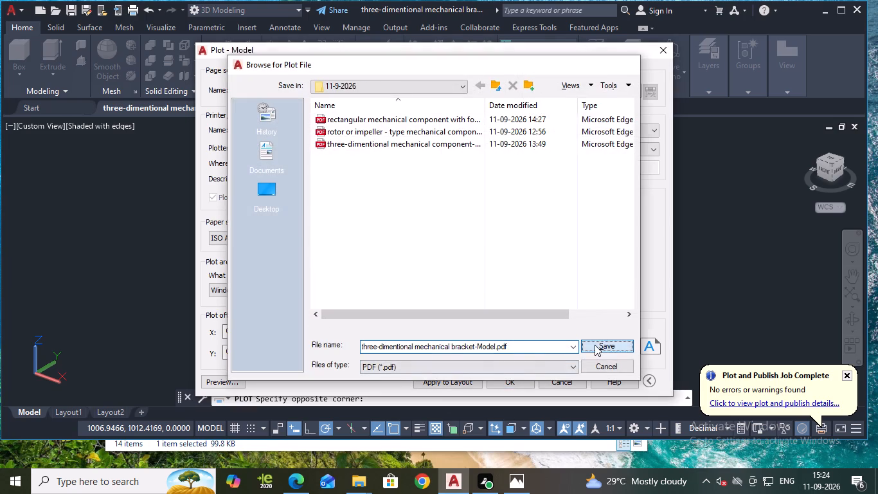